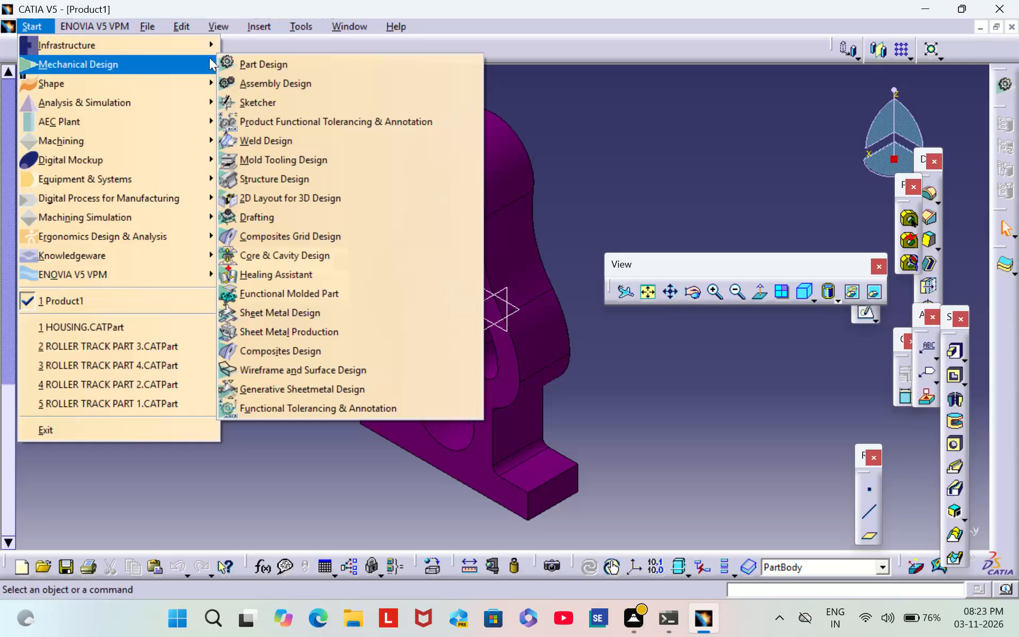
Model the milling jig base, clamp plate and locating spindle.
Create a new part in the Part Design workbench, keeping the default part name and hybrid design enabled.
click(366, 53)
click(25, 23)
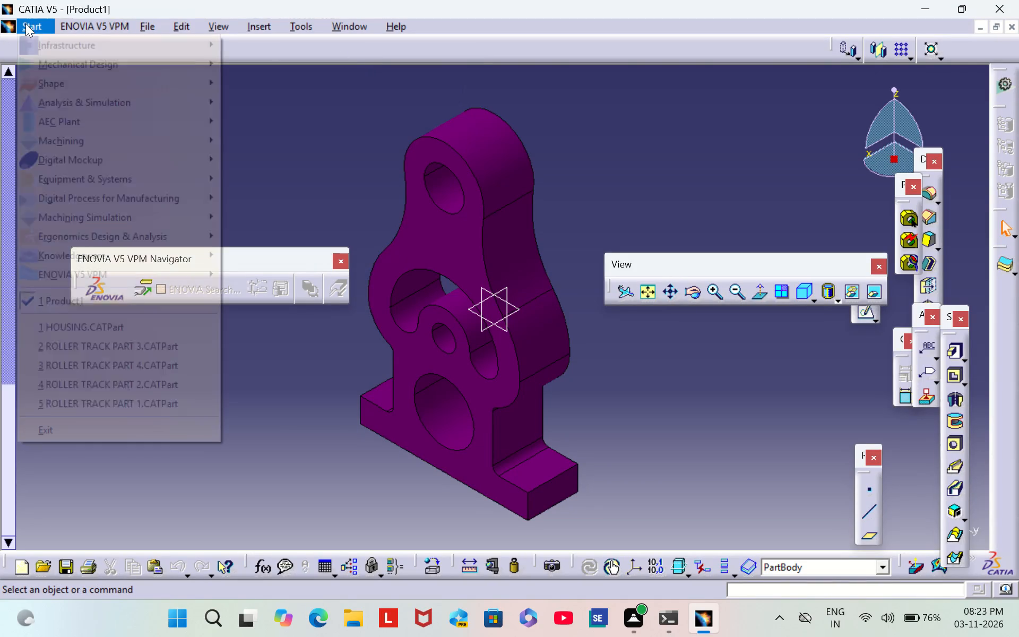
click(86, 65)
click(348, 73)
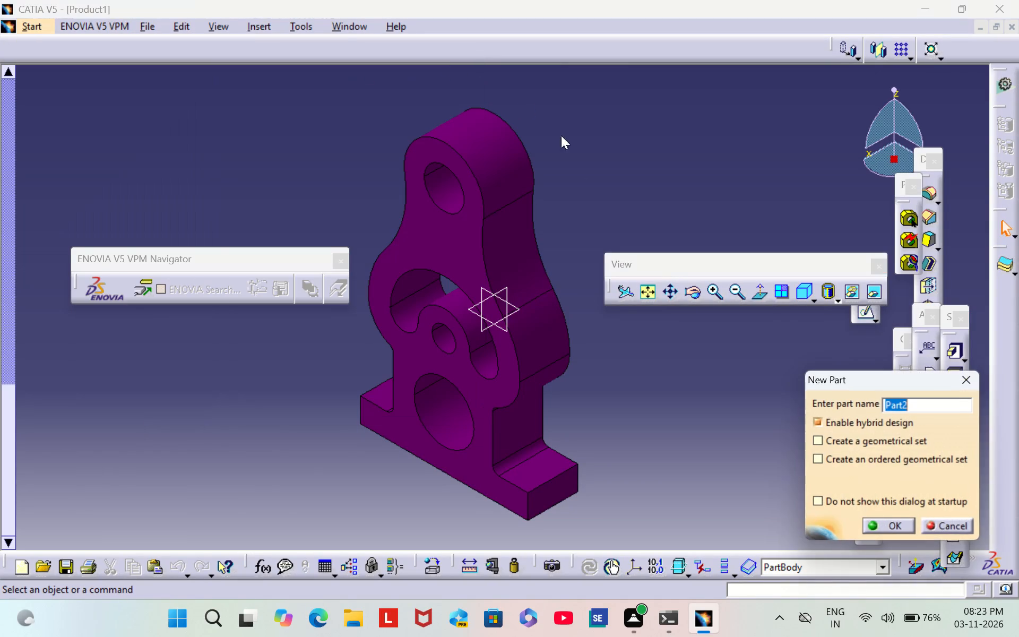
click(896, 517)
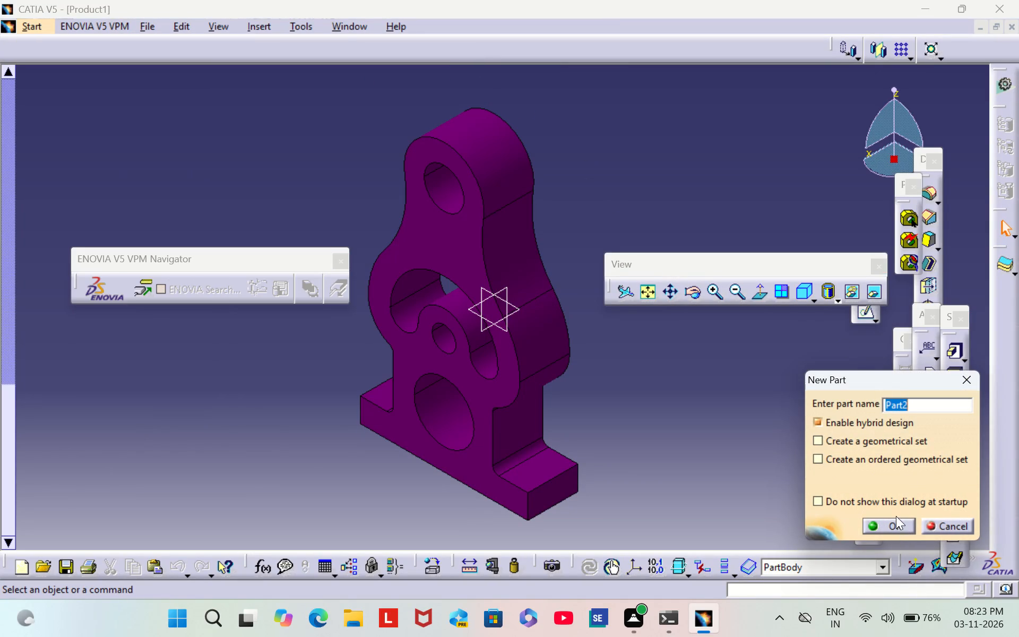
click(896, 527)
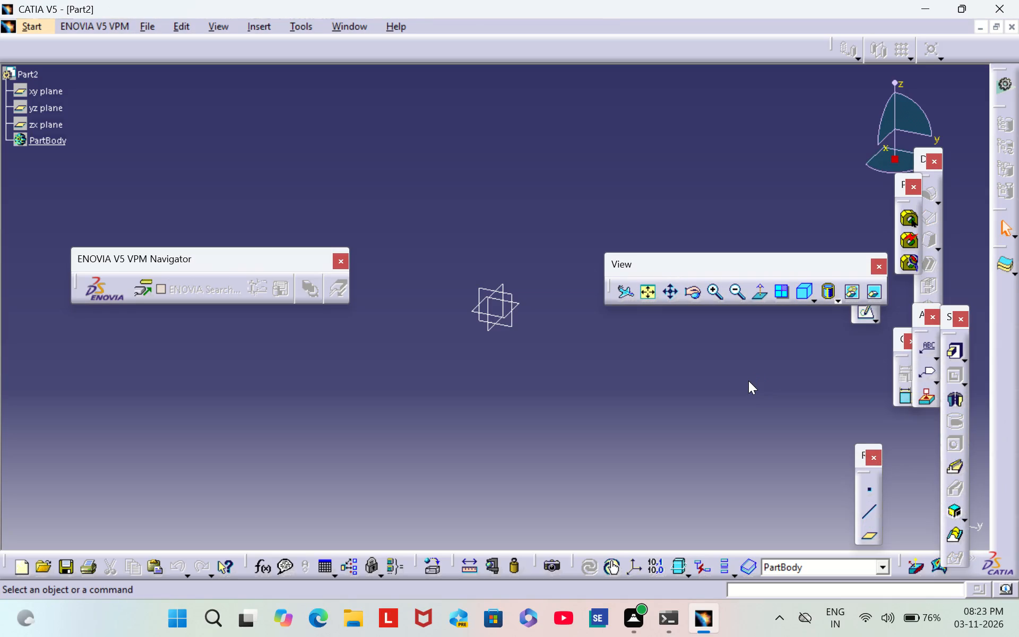
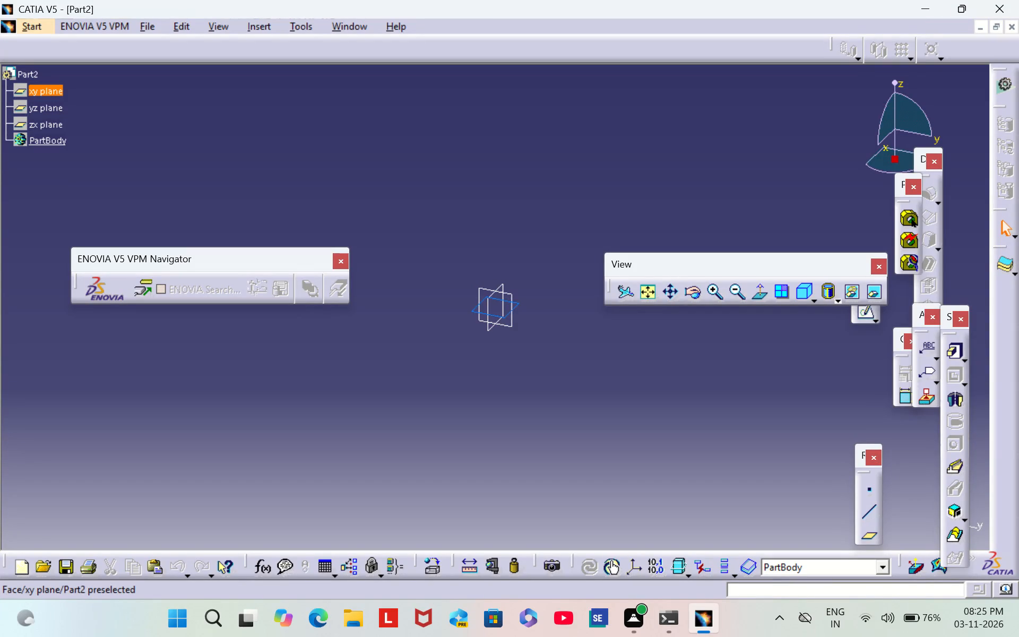
Open a new sketch on the xy plane.
click(519, 305)
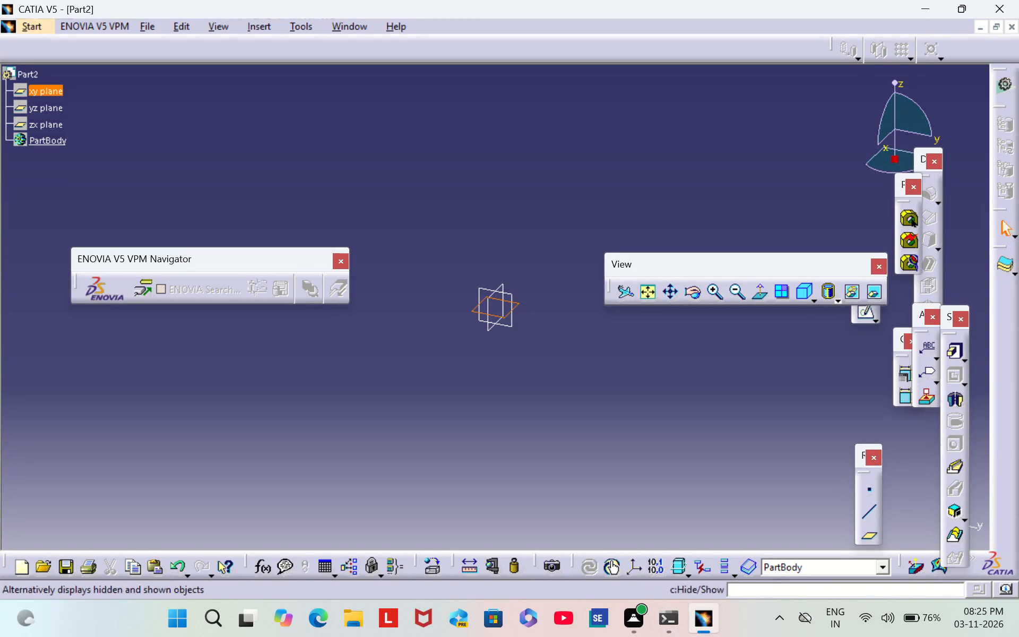
click(866, 314)
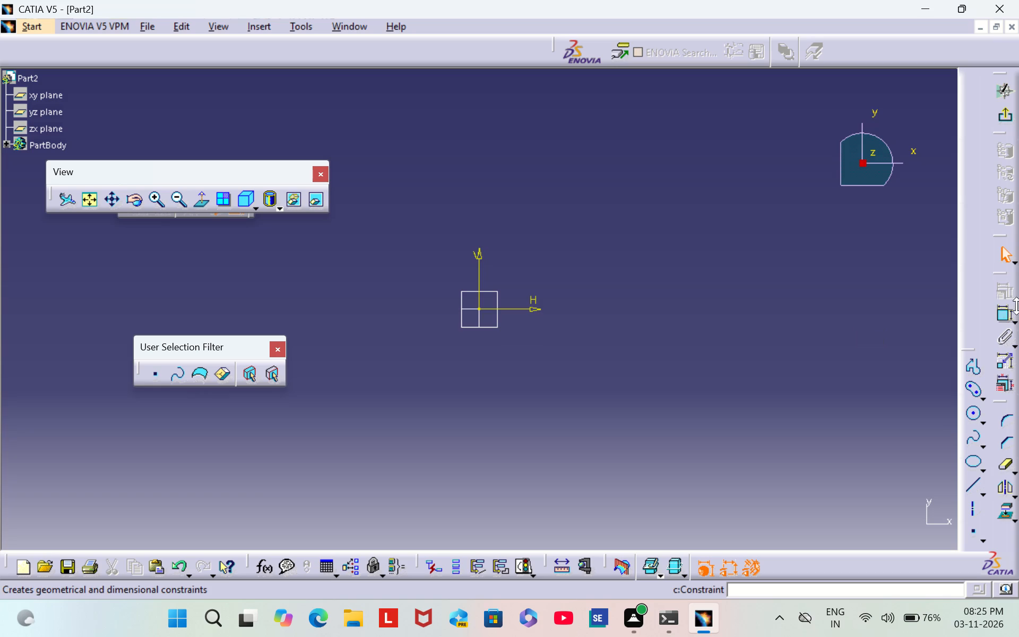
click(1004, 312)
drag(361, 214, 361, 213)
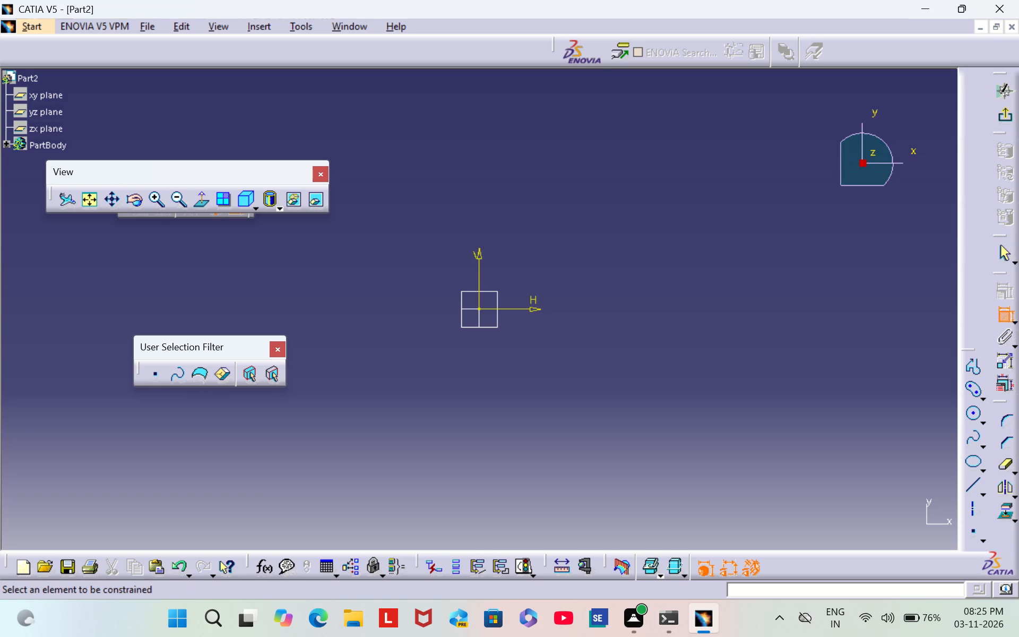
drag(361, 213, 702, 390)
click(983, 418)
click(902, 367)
Sketch a rectangle about 148 mm wide and 67 mm high enclosing the sketch origin.
click(985, 389)
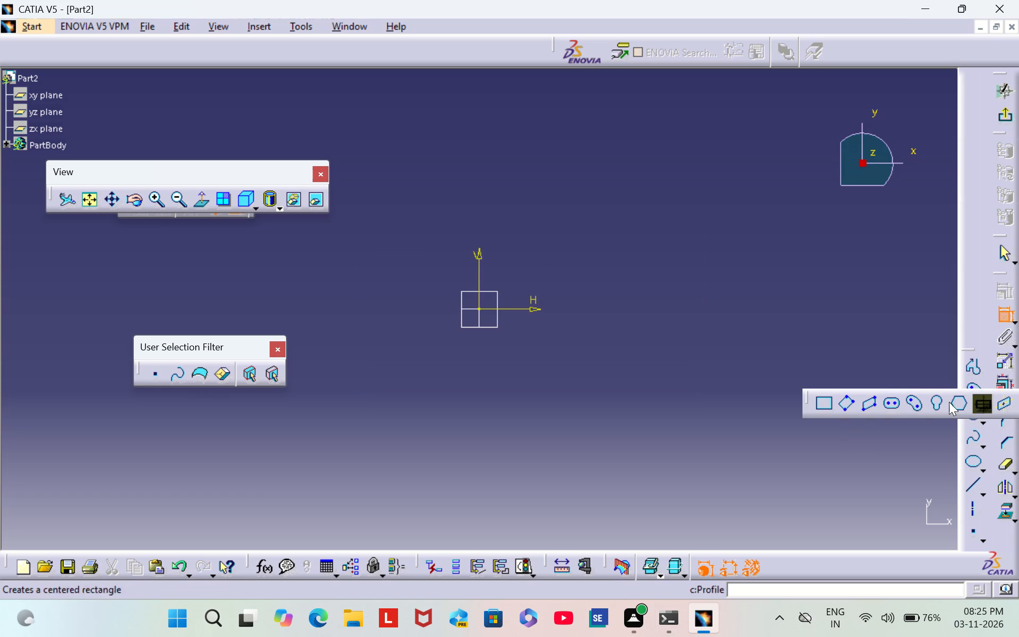
click(817, 403)
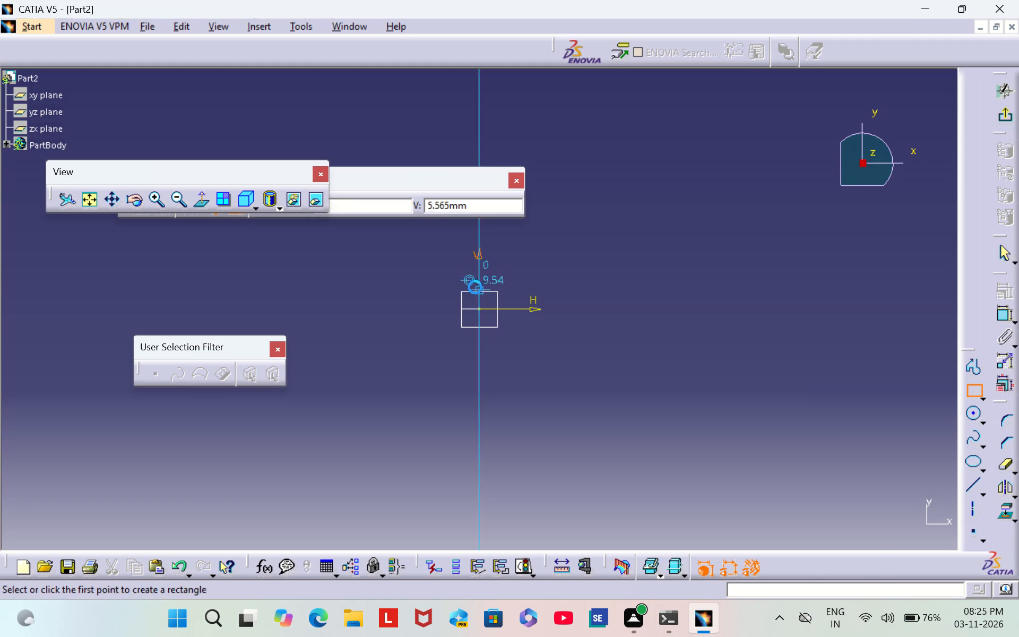
drag(381, 229, 715, 365)
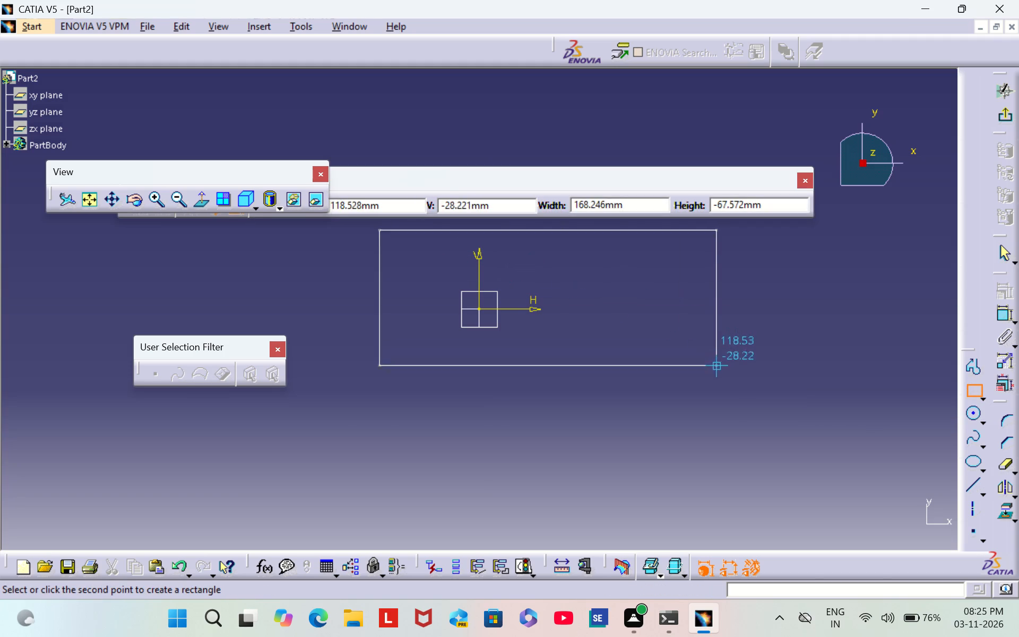
drag(715, 365, 672, 369)
click(678, 364)
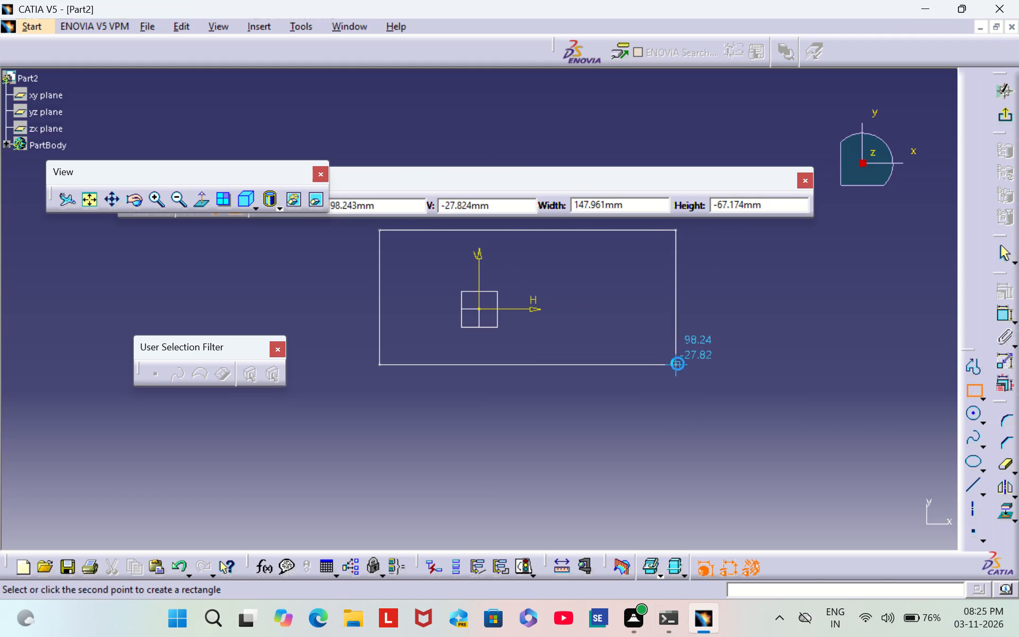
click(797, 340)
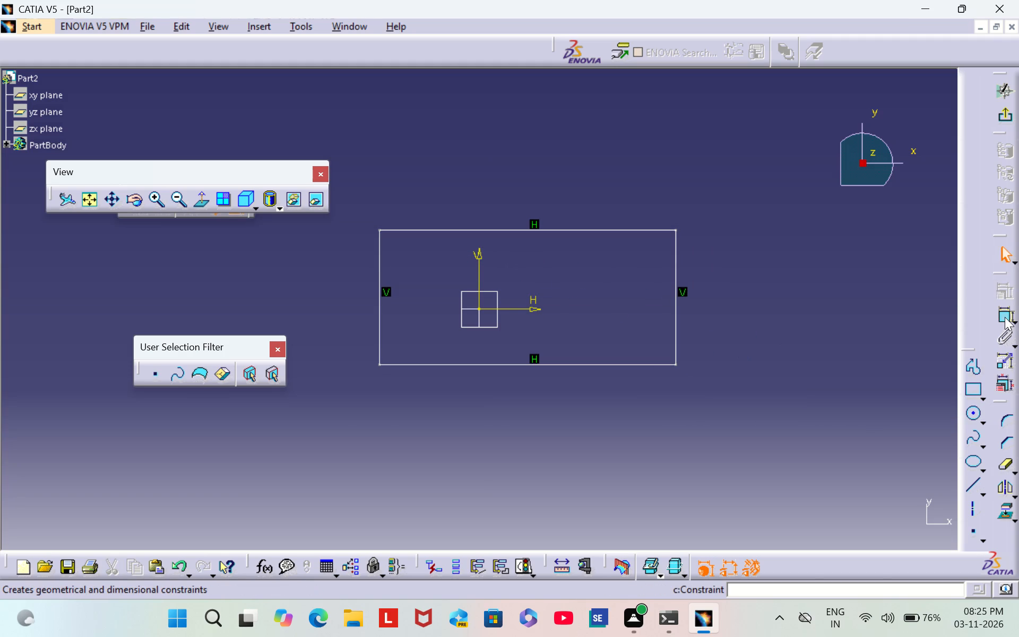
Dimension the rectangle's right vertical side and set its length to 178 mm.
click(1005, 317)
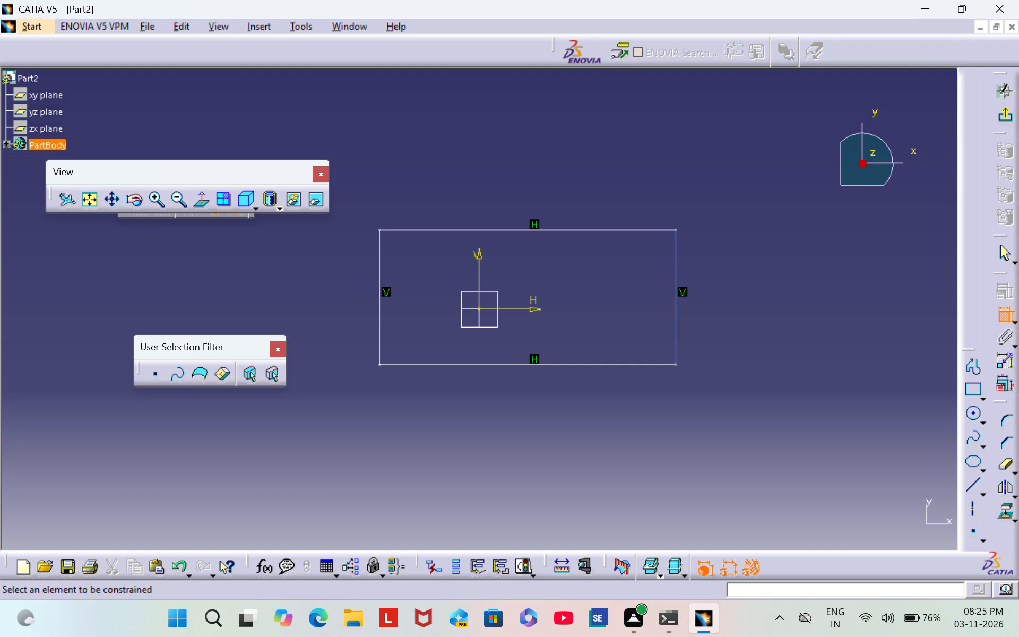
click(680, 314)
click(726, 293)
double_click(729, 292)
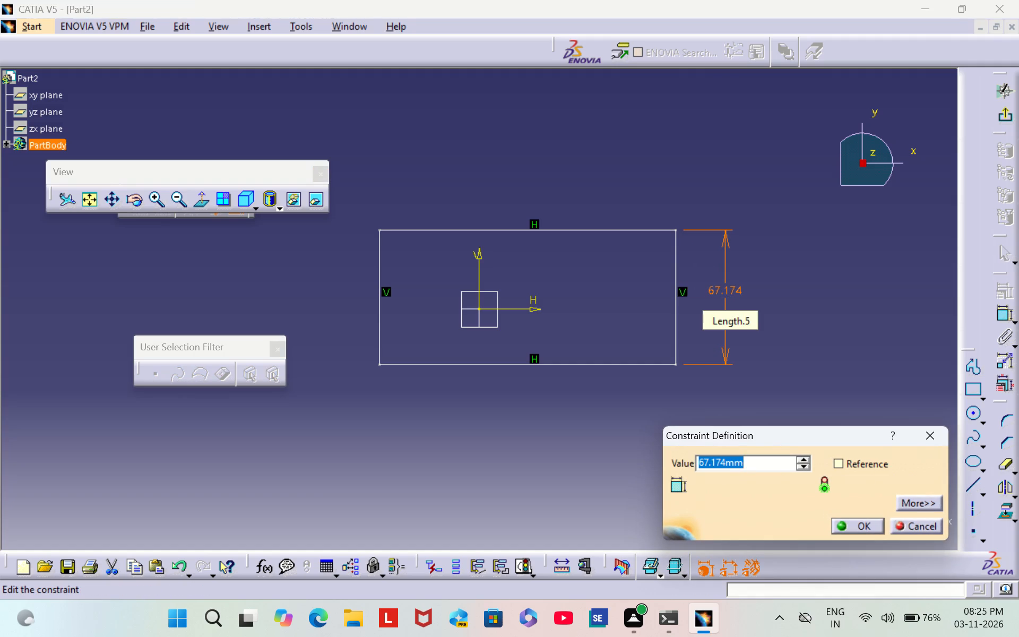
key(BackSpace)
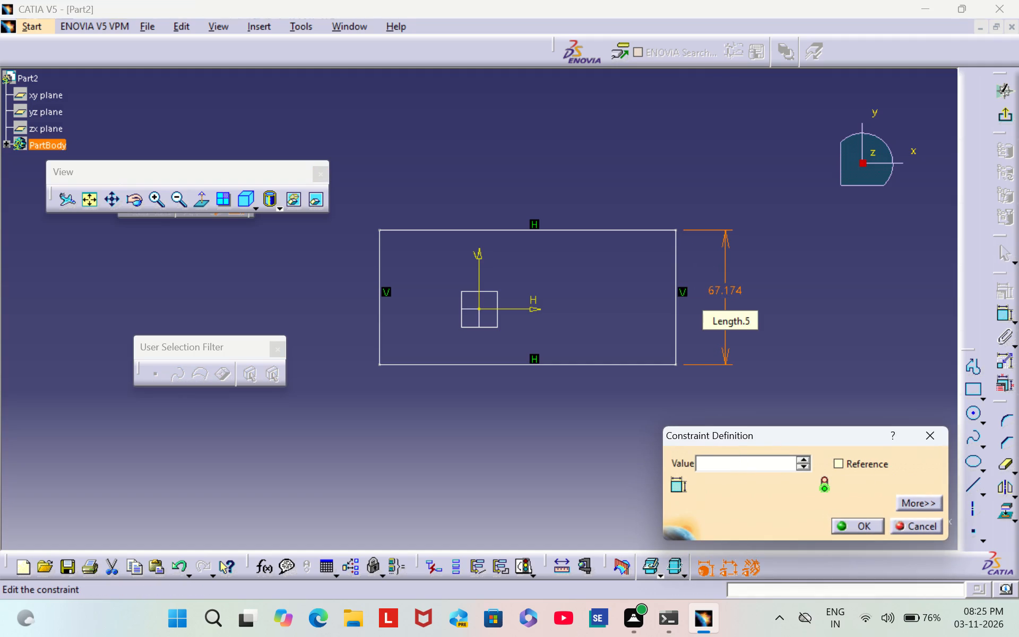
key(1)
text(78)
key(Return)
click(851, 250)
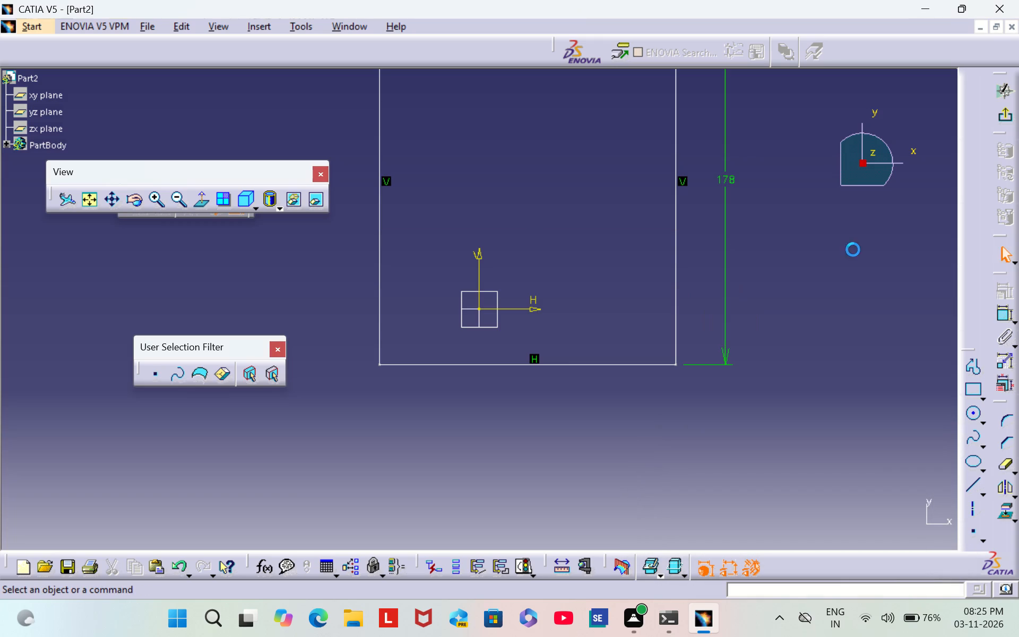
Dimension the rectangle's bottom side and set its length to 305 mm.
click(1003, 311)
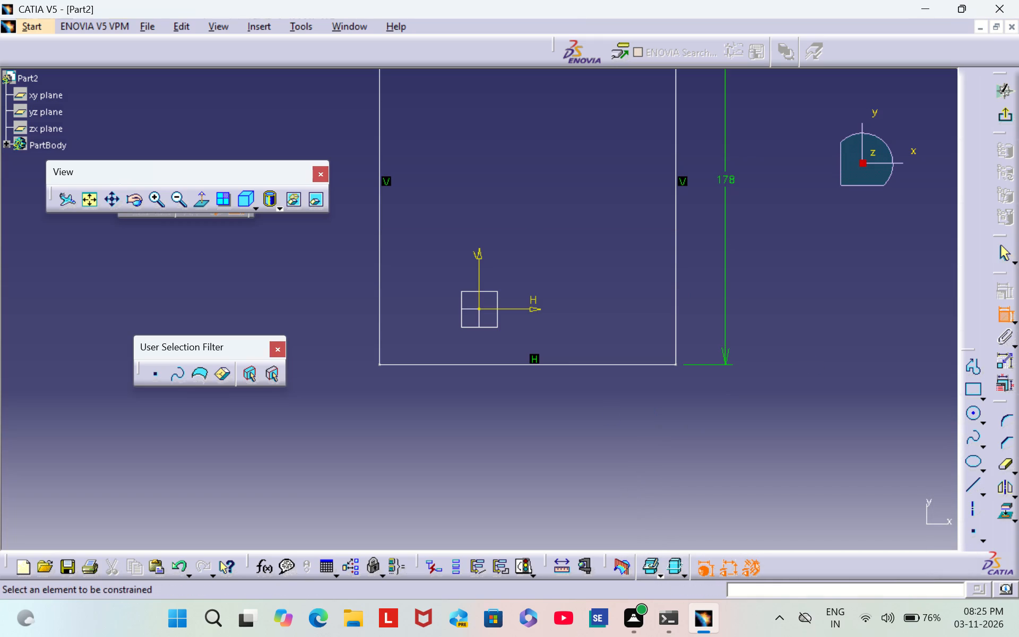
click(542, 363)
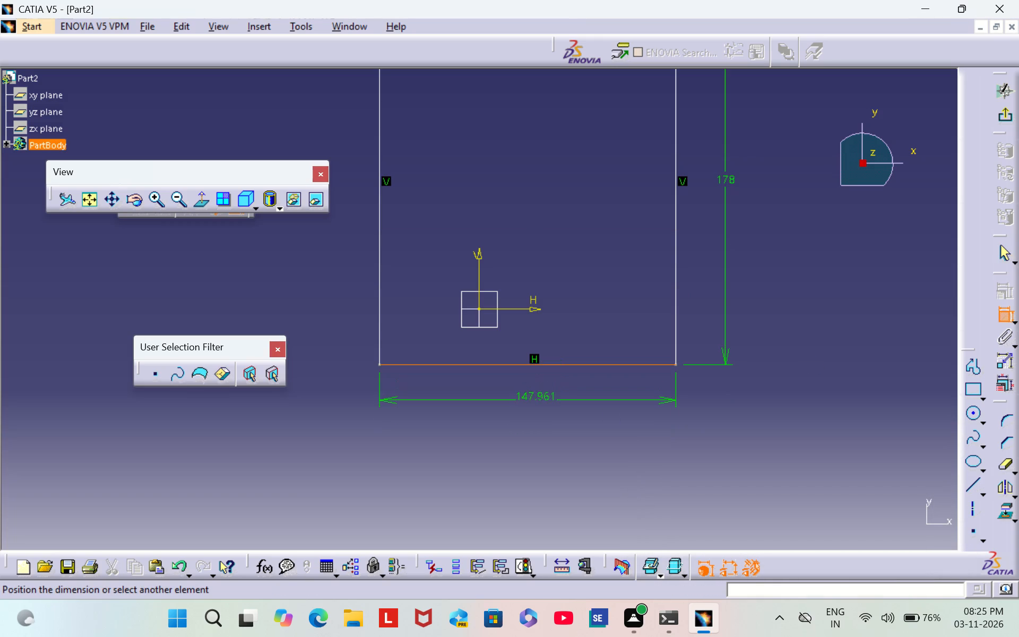
click(537, 399)
click(539, 398)
click(543, 398)
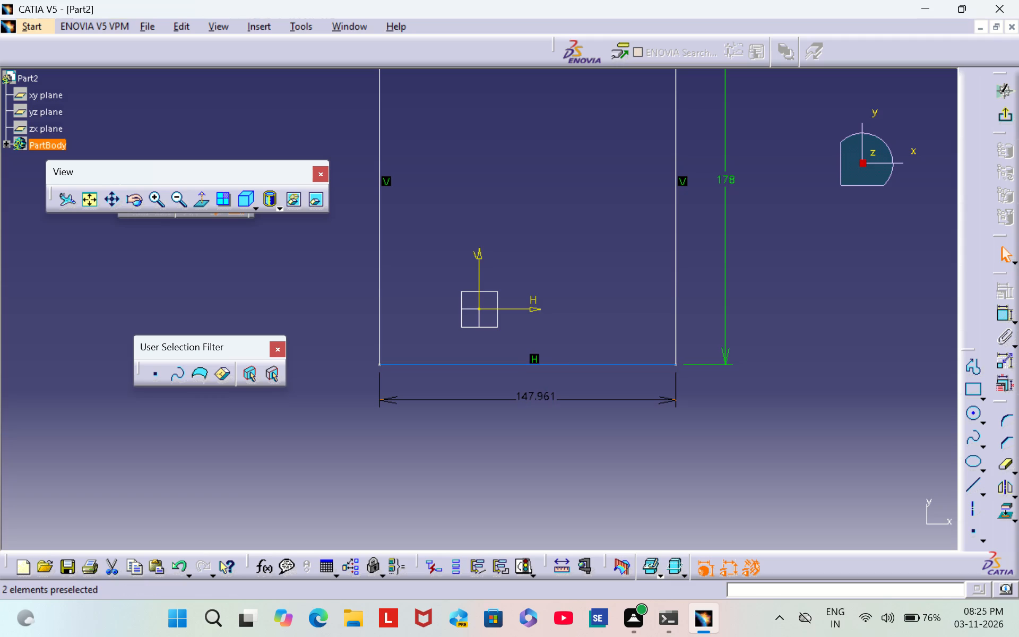
double_click(533, 394)
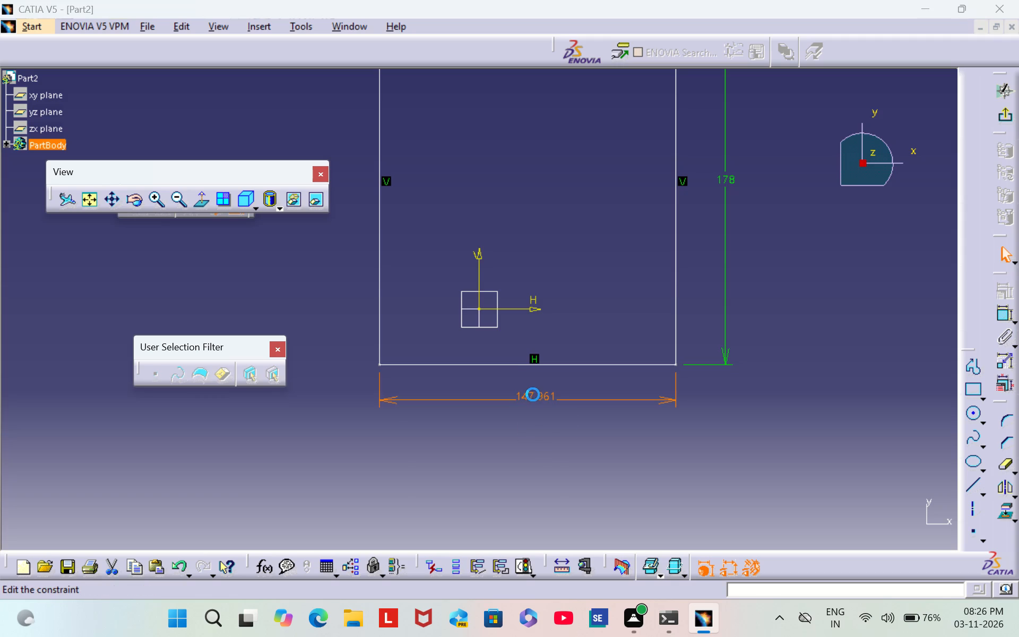
key(BackSpace)
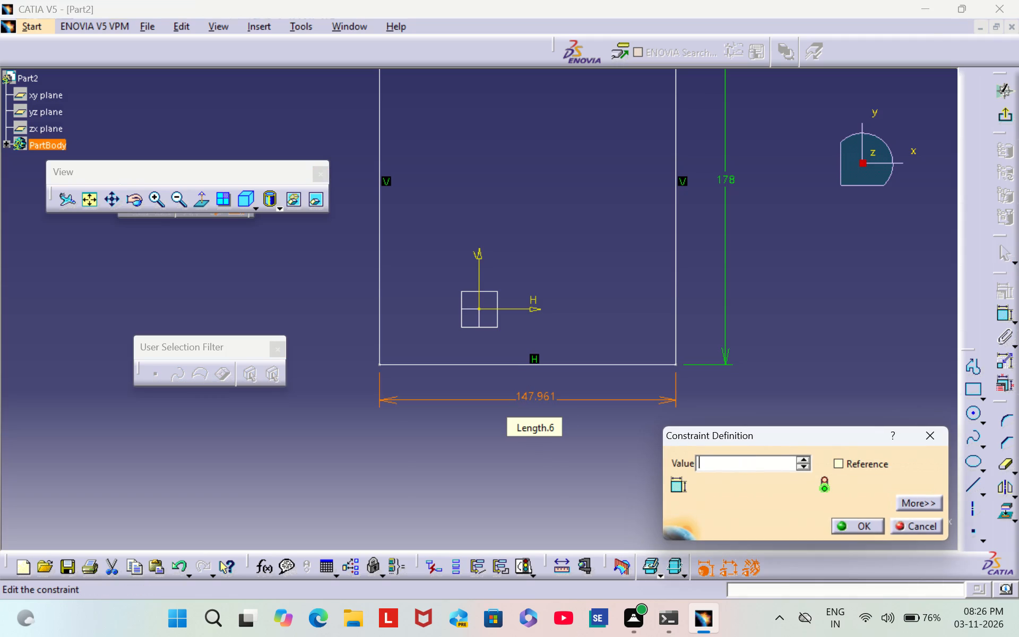
text(305)
key(Return)
click(622, 270)
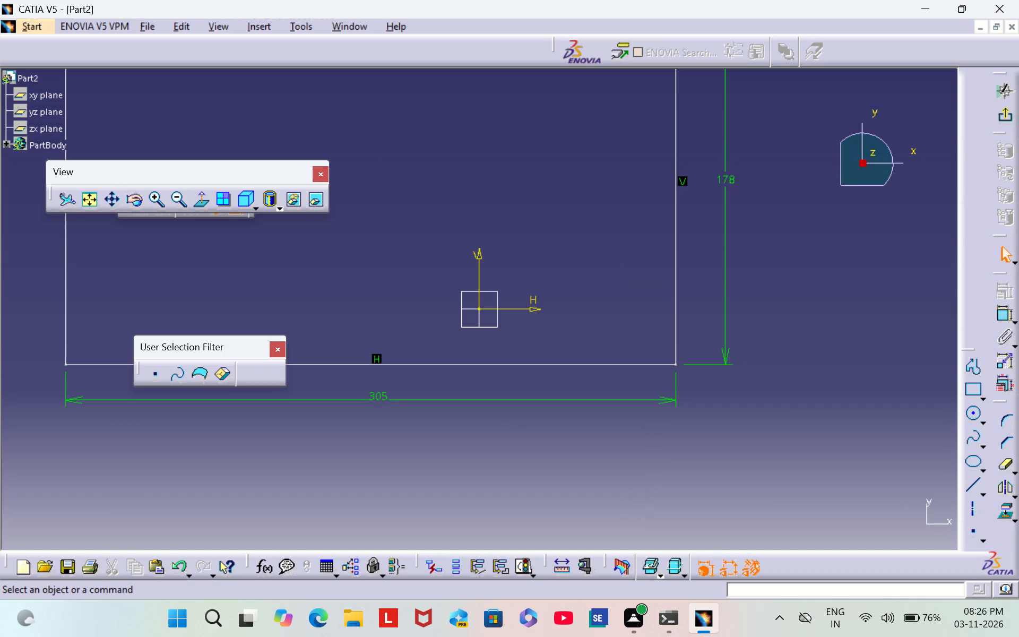
Sketch two concentric circles near the rectangle's lower-right corner, centred about H 64, V 5 mm, with the outer radius about 14 mm.
scroll(566, 198, down, 1)
middle_drag(566, 198, 681, 271)
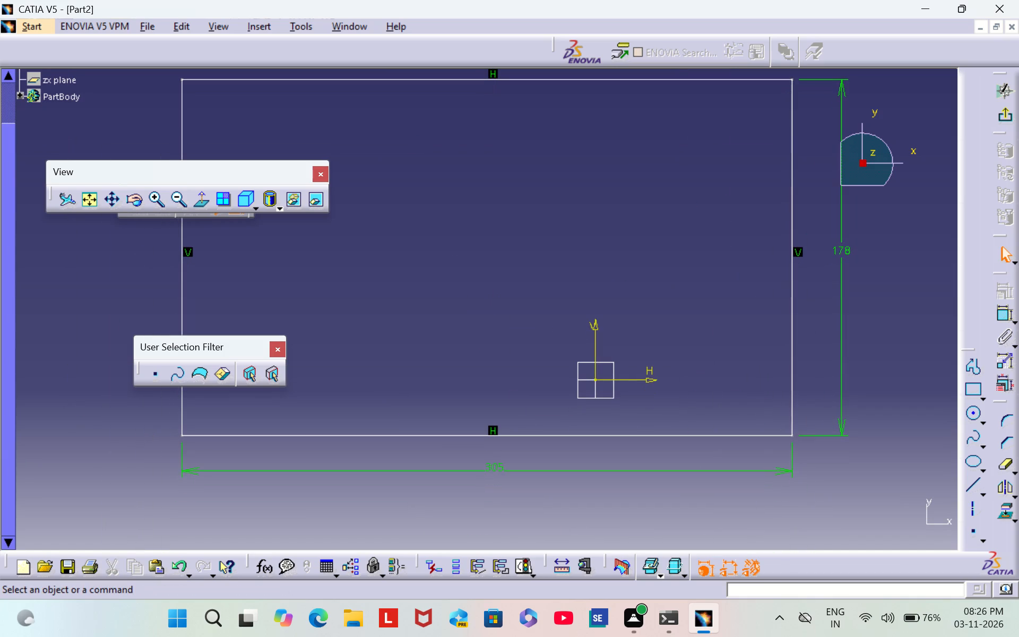
click(94, 209)
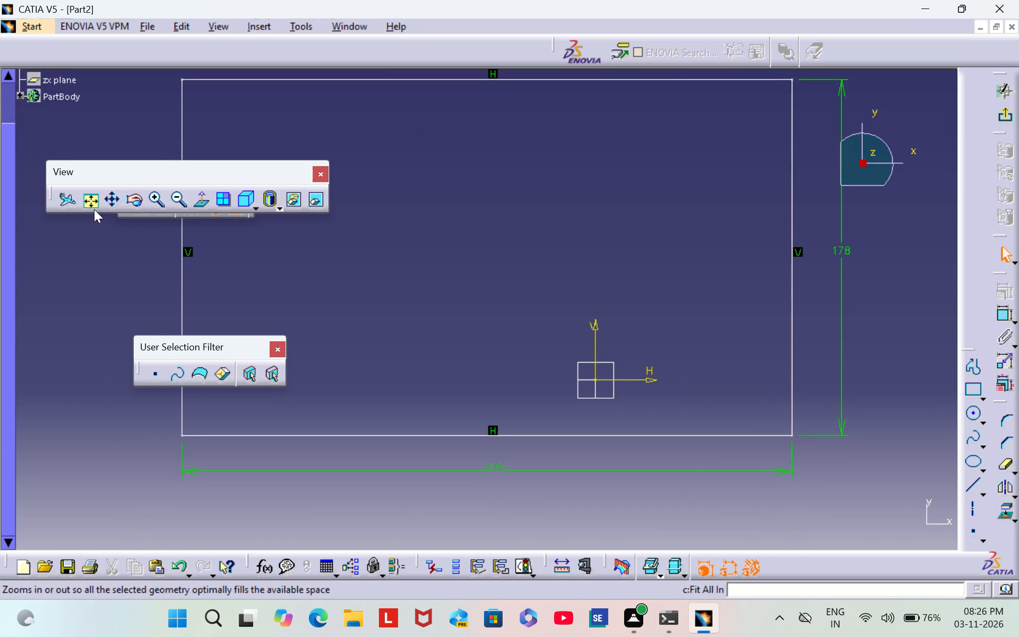
triple_click(158, 201)
triple_click(158, 201)
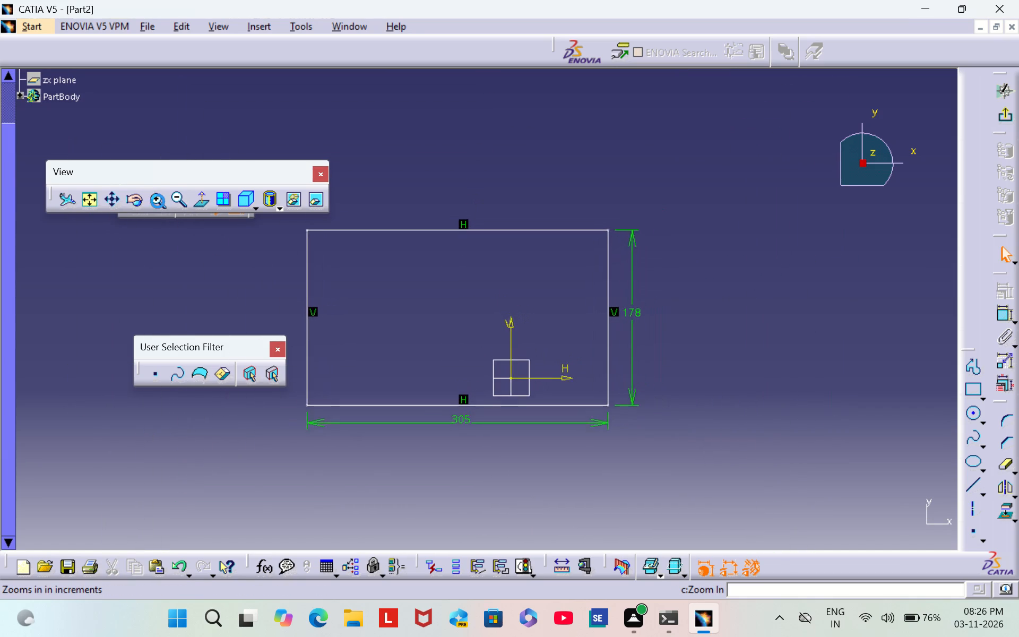
scroll(565, 273, down, 1)
middle_drag(567, 272, 706, 289)
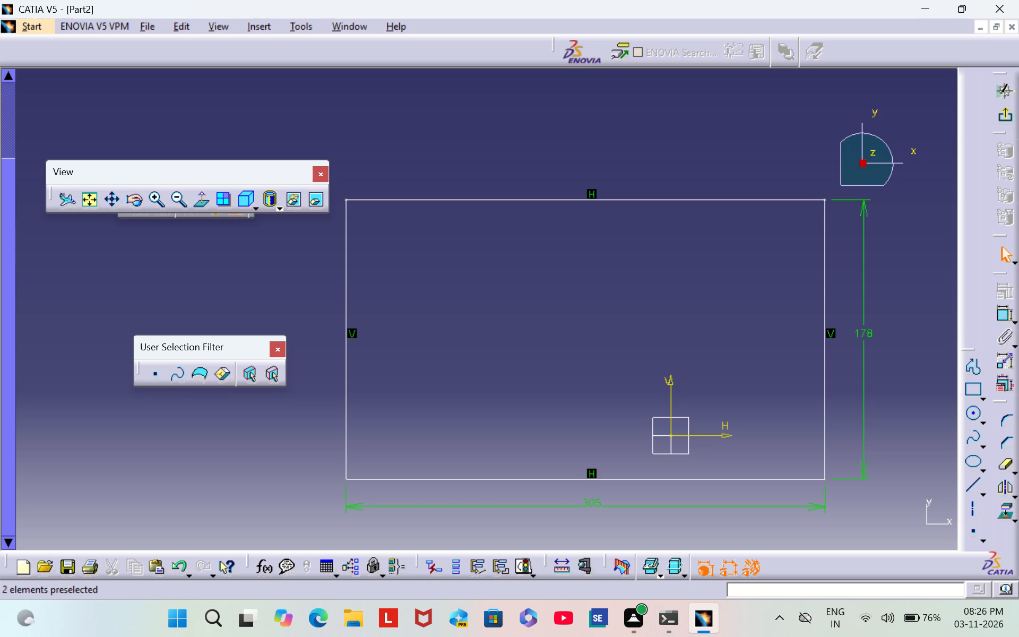
click(973, 418)
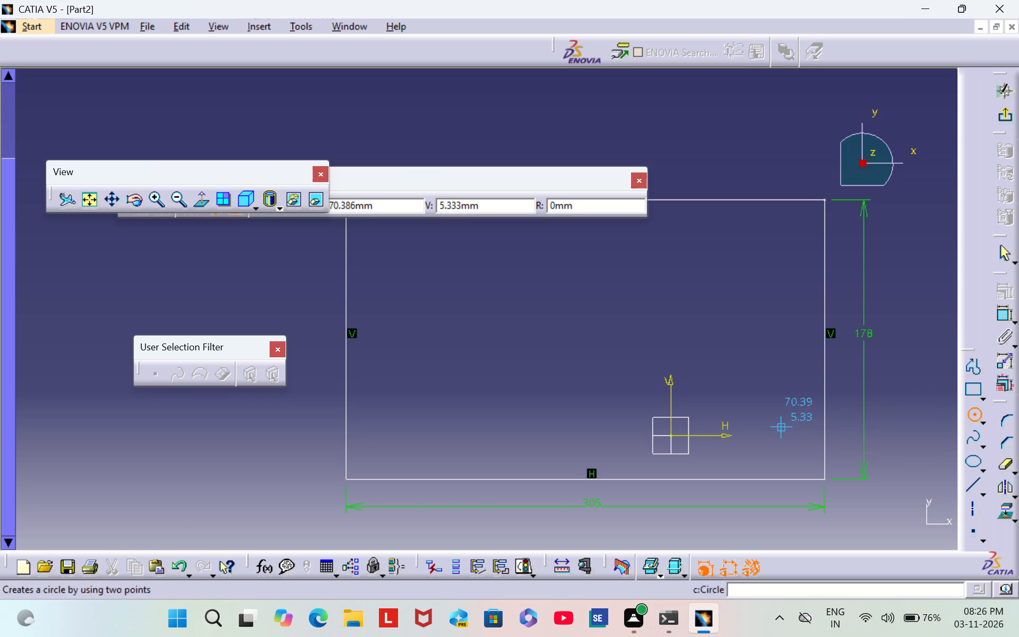
click(769, 427)
click(776, 440)
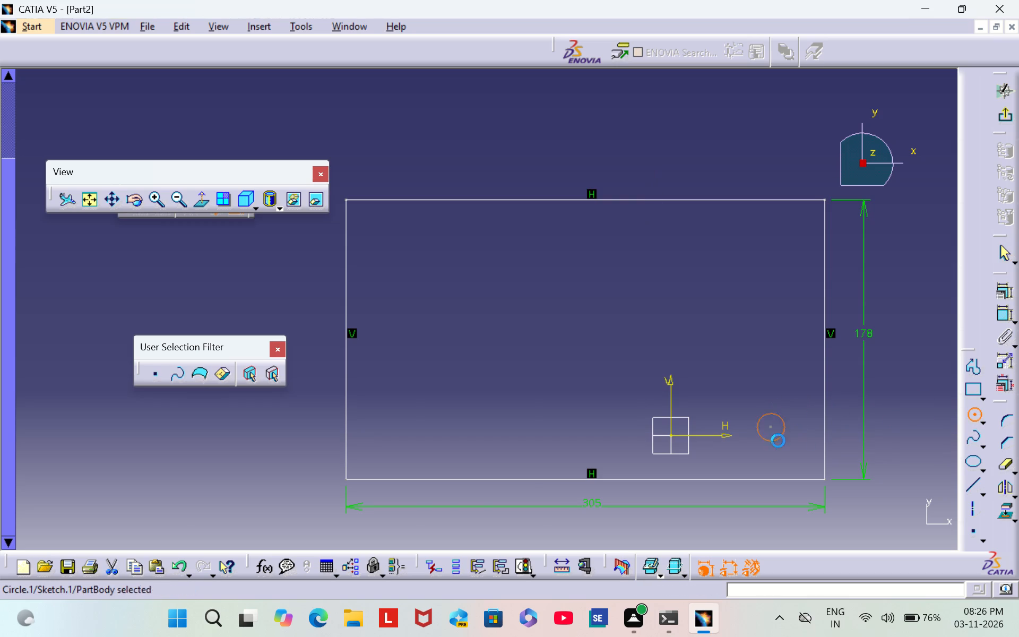
click(973, 411)
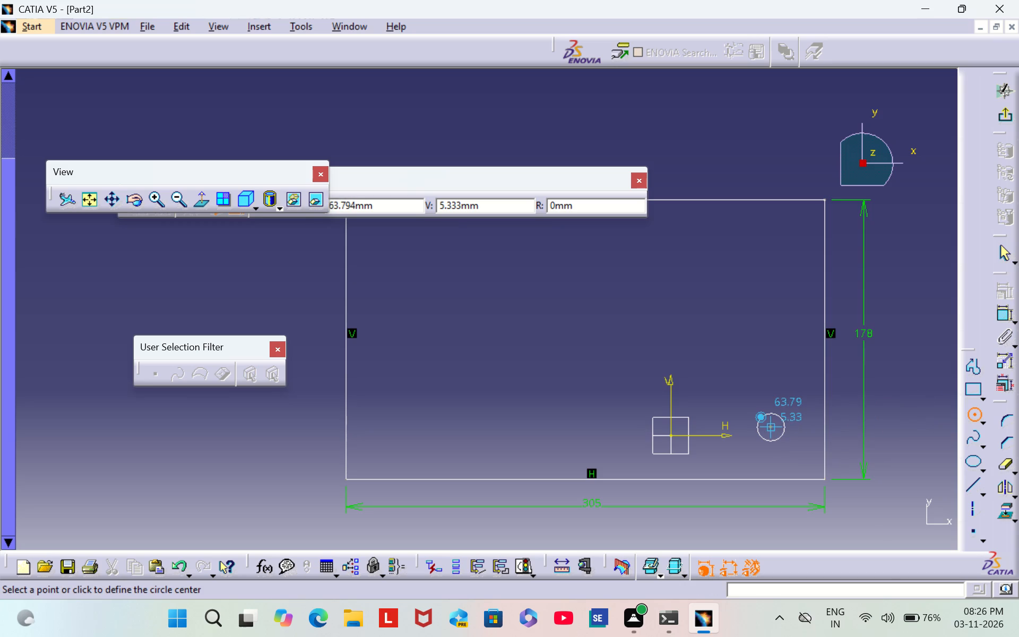
click(772, 426)
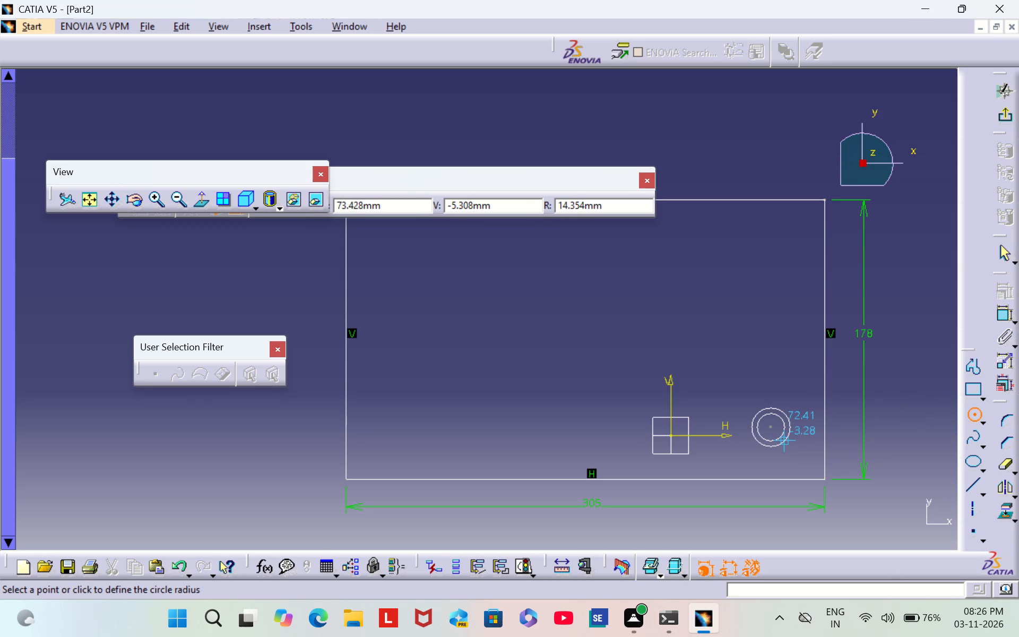
click(784, 444)
click(900, 403)
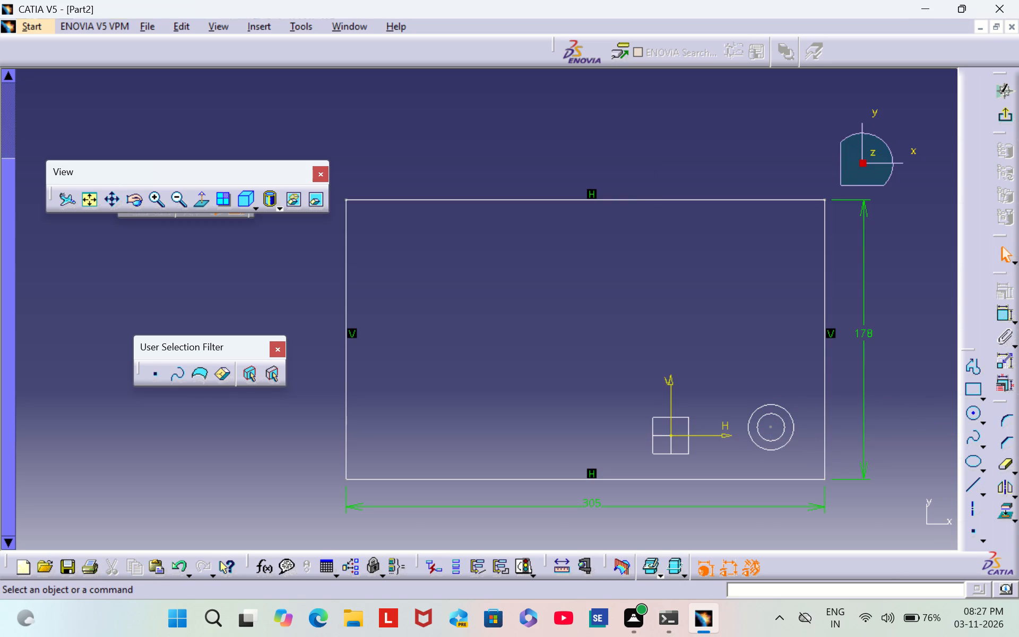
Sketch another pair of concentric circles near the rectangle's upper-right corner, centred about H 64, V 107 mm, above the first pair.
click(975, 416)
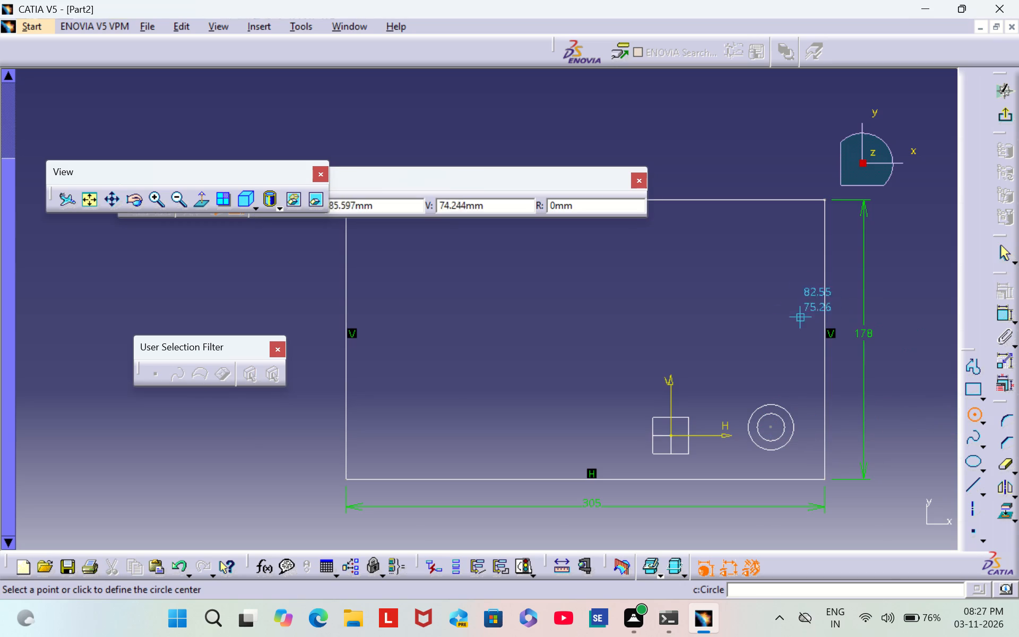
click(768, 267)
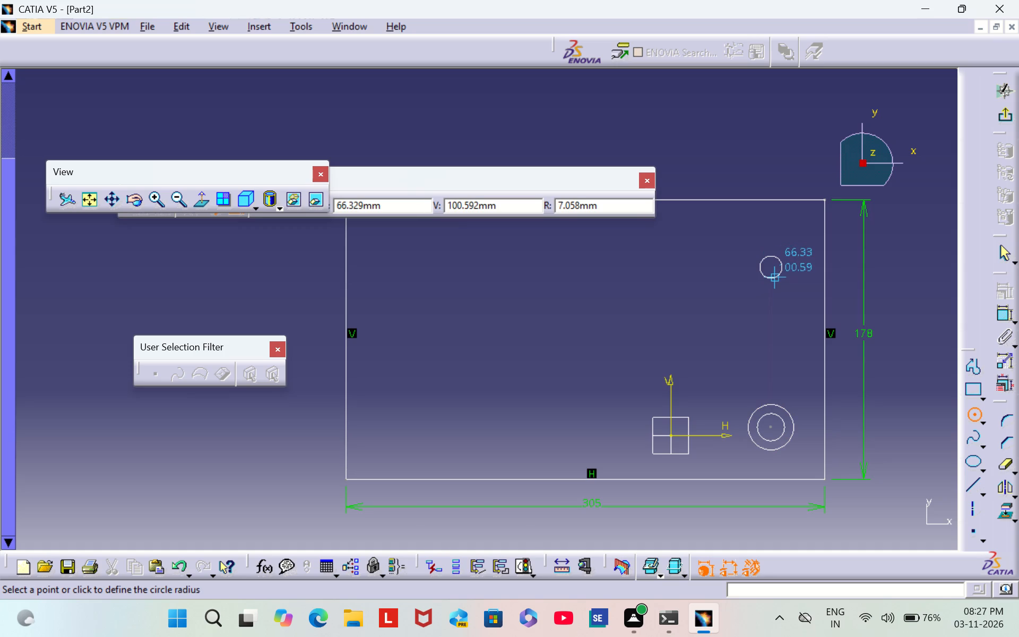
click(778, 281)
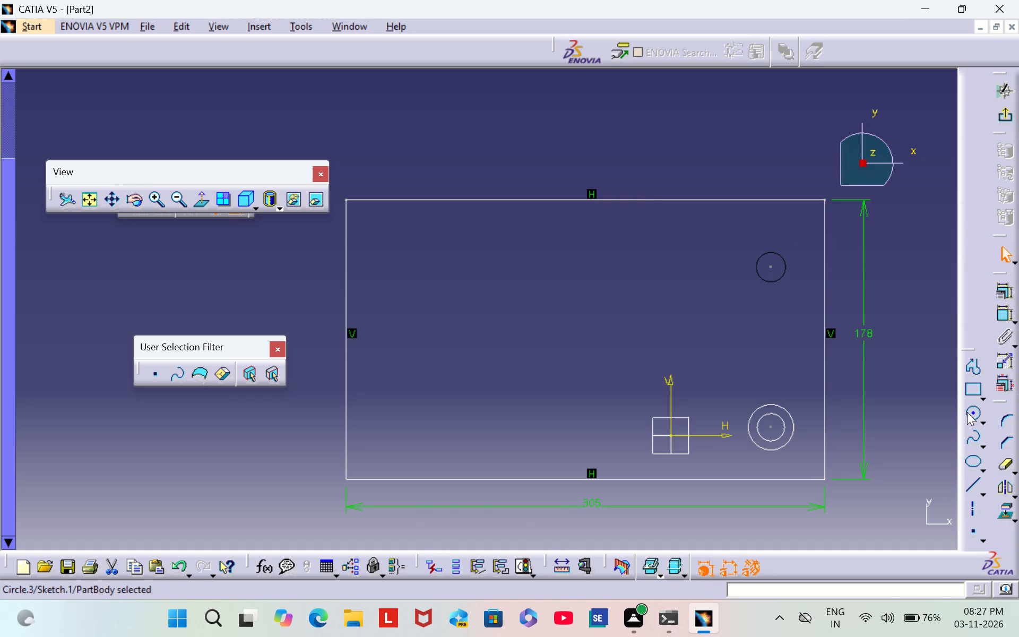
click(977, 412)
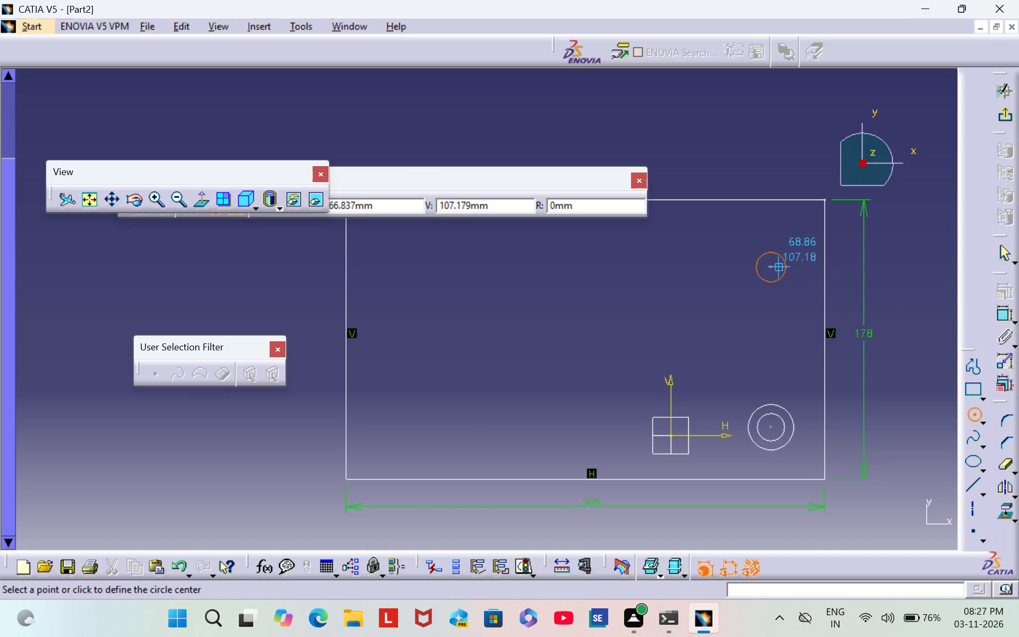
click(771, 265)
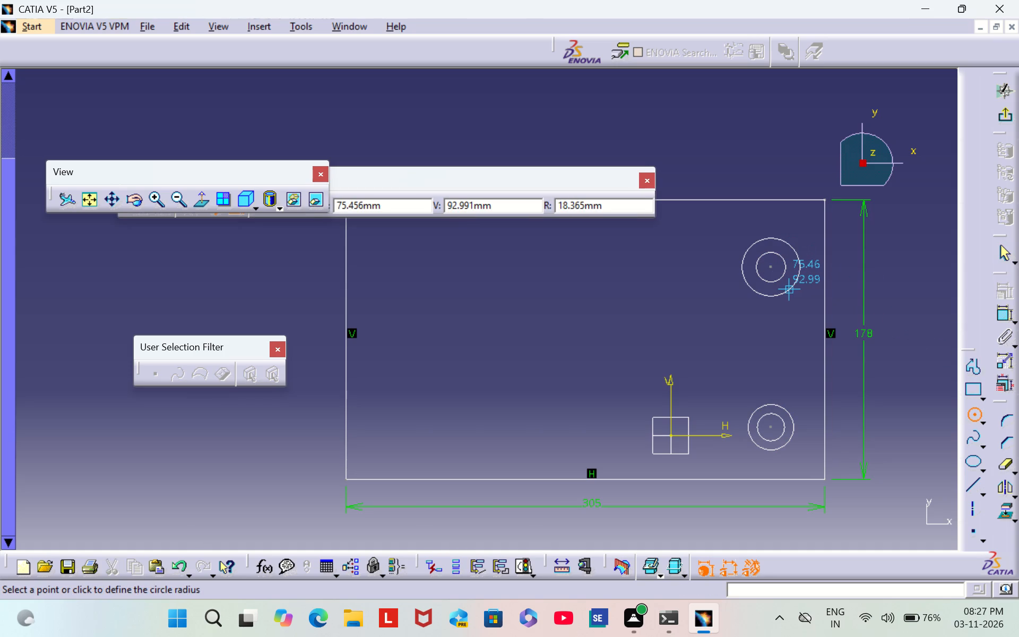
click(785, 285)
click(887, 264)
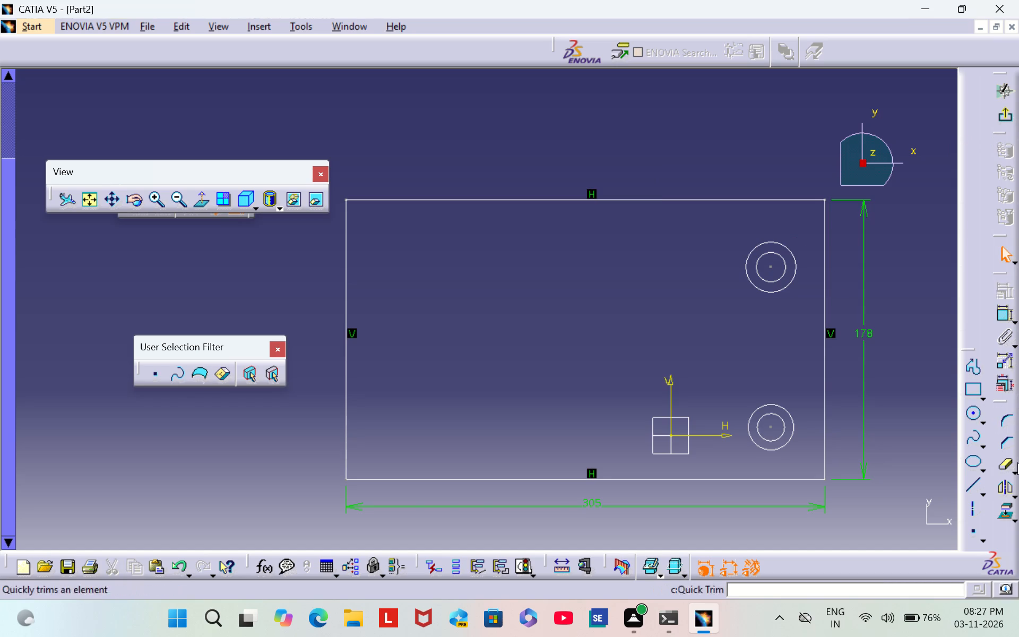
Dimension the outer circle of the lower concentric pair as a radius and set it to 14 mm.
click(1005, 314)
click(787, 440)
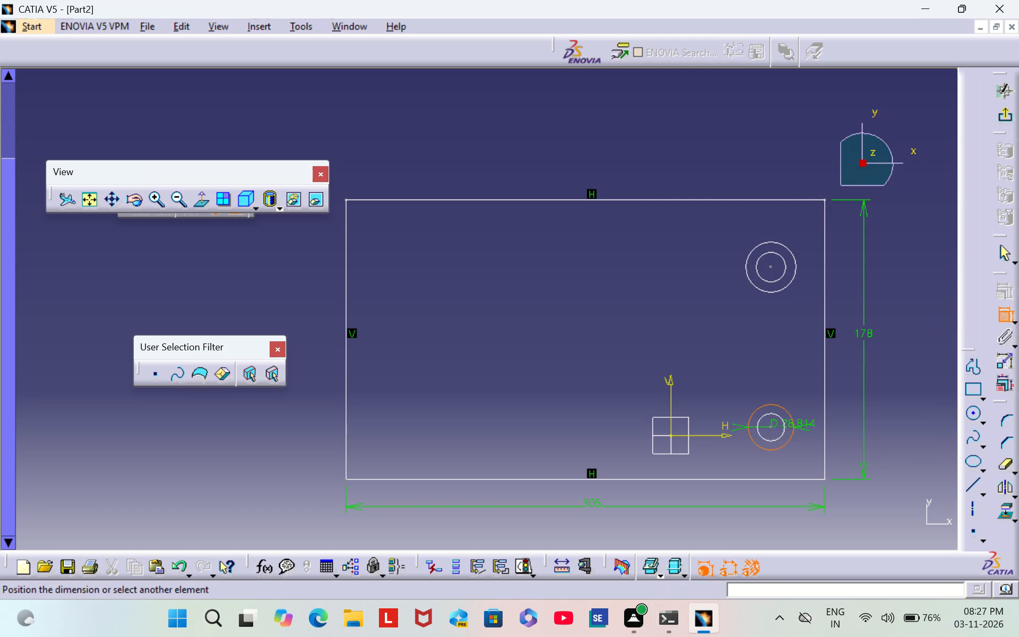
click(879, 416)
double_click(883, 413)
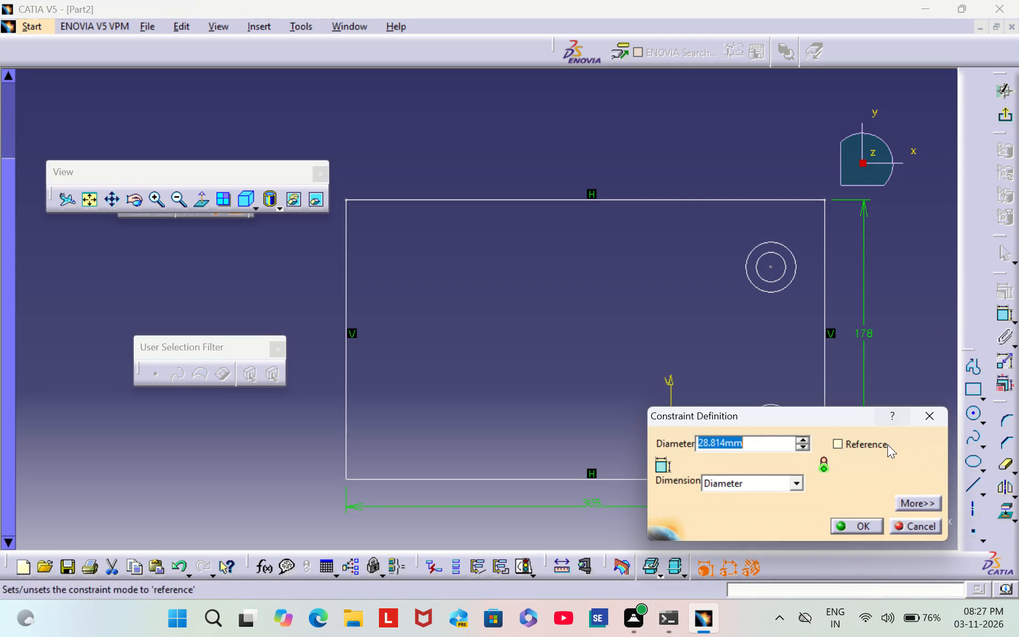
click(798, 483)
click(758, 494)
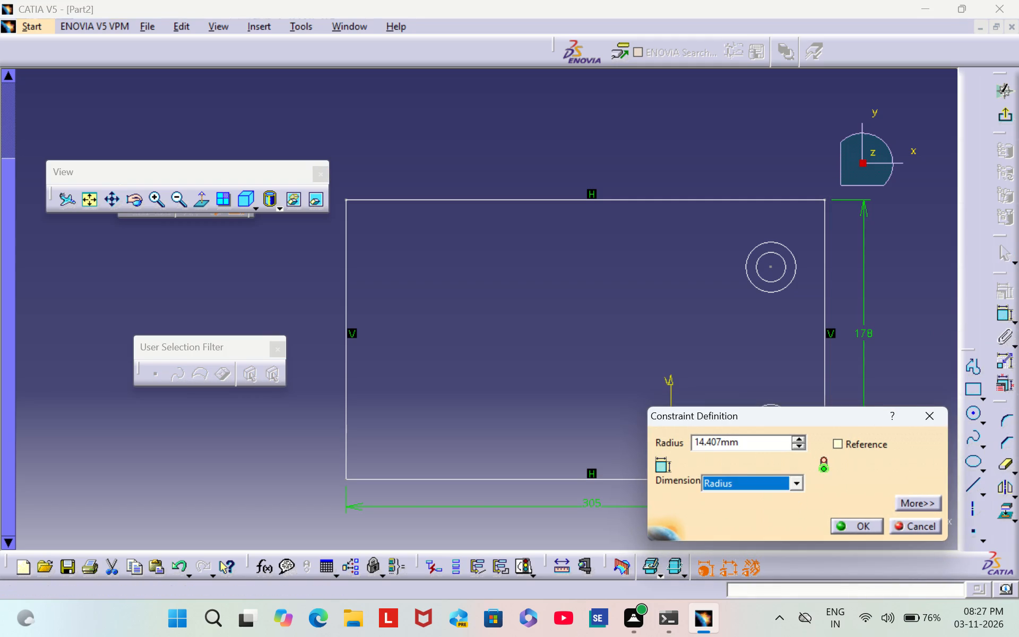
click(755, 446)
key(Delete)
key(BackSpace)
key(BackSpace)
key(BackSpace)
key(BackSpace)
key(BackSpace)
key(BackSpace)
key(BackSpace)
key(BackSpace)
key(BackSpace)
key(BackSpace)
key(BackSpace)
key(BackSpace)
key(BackSpace)
key(BackSpace)
key(BackSpace)
key(BackSpace)
key(BackSpace)
key(BackSpace)
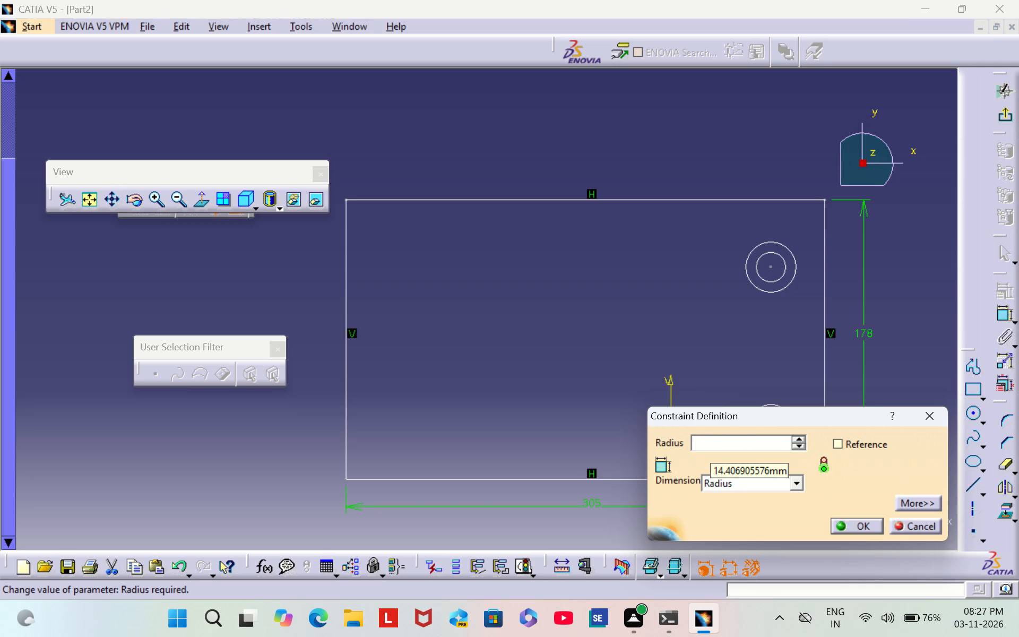
text(14)
key(Return)
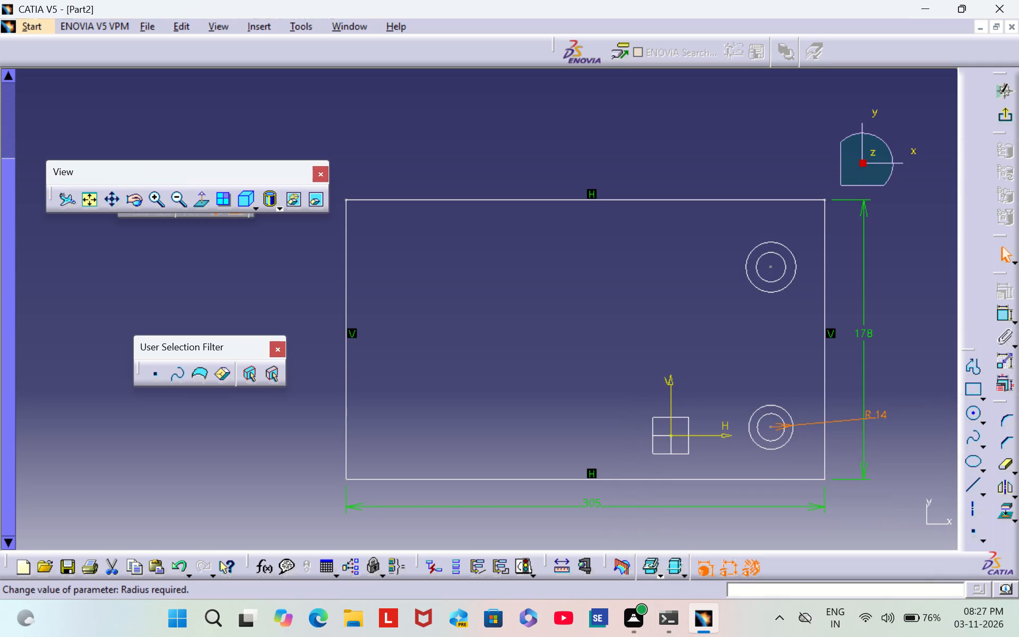
click(939, 406)
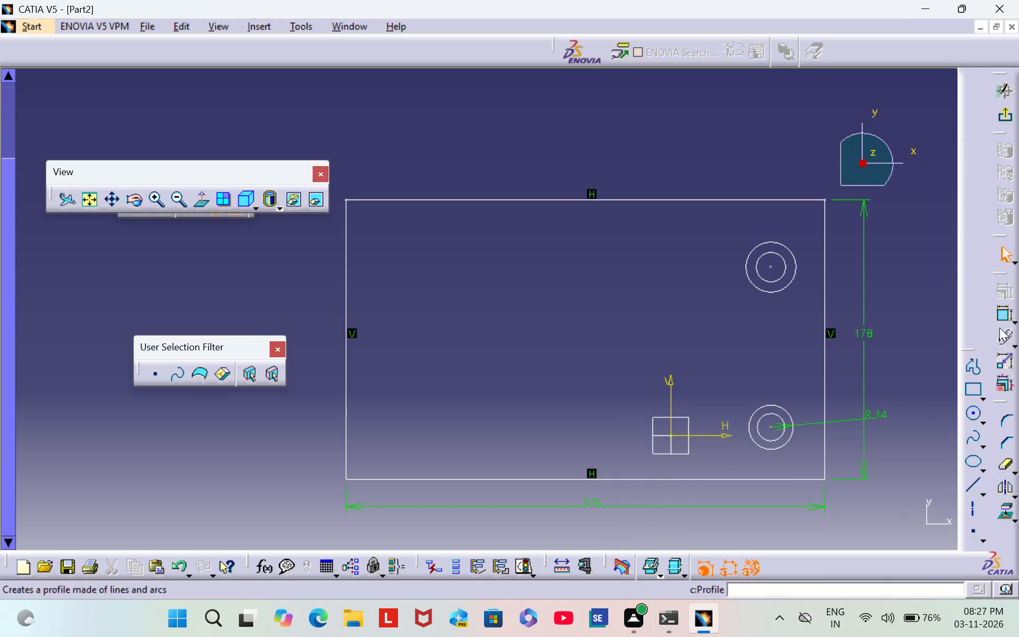
Dimension the inner circle of the lower concentric pair and set its radius to 7 mm.
click(1007, 313)
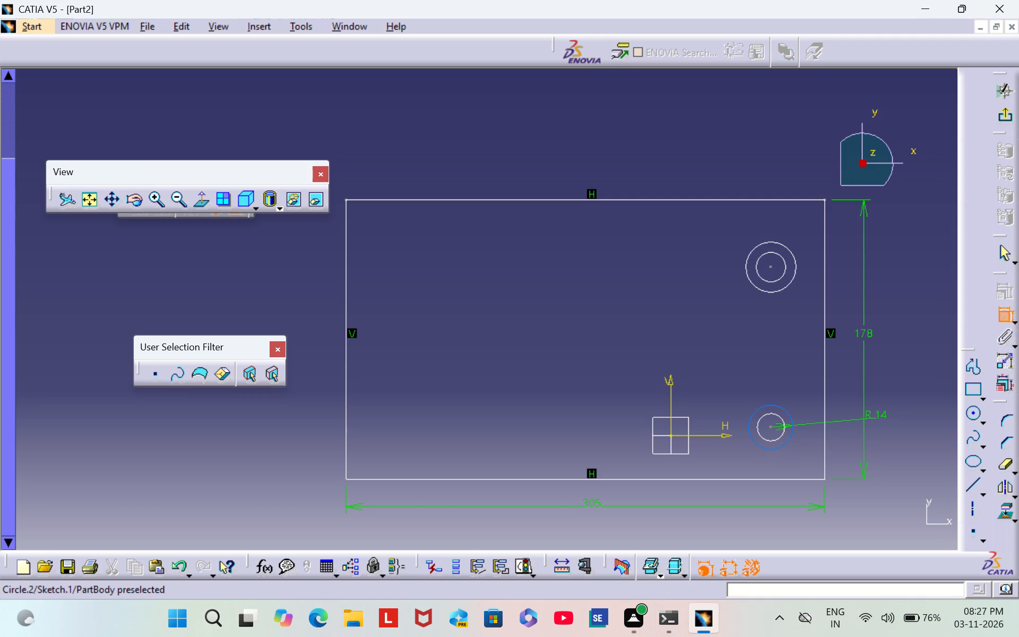
click(779, 435)
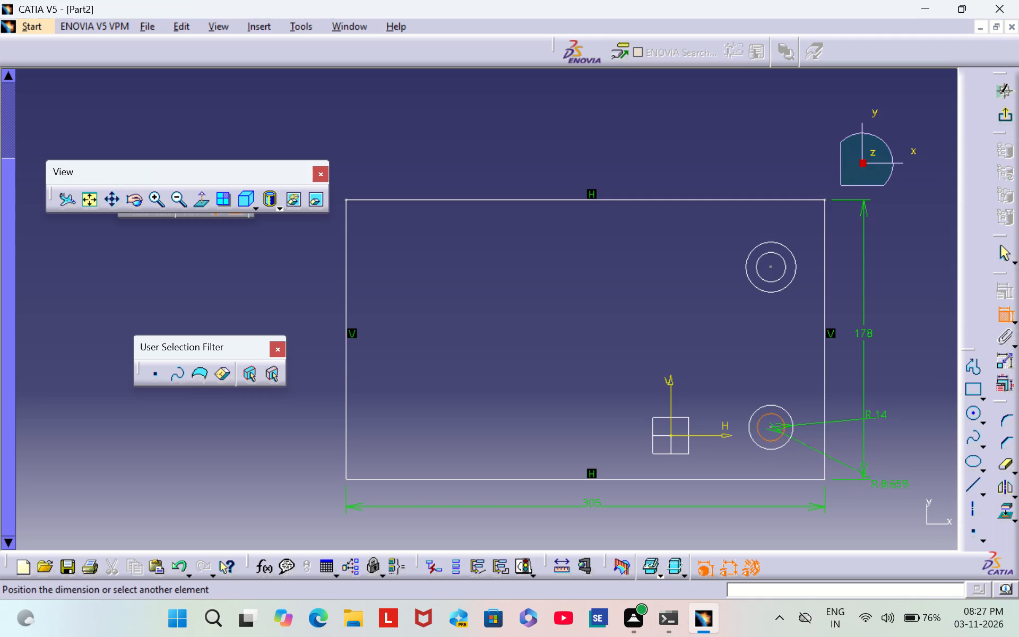
click(908, 458)
double_click(904, 451)
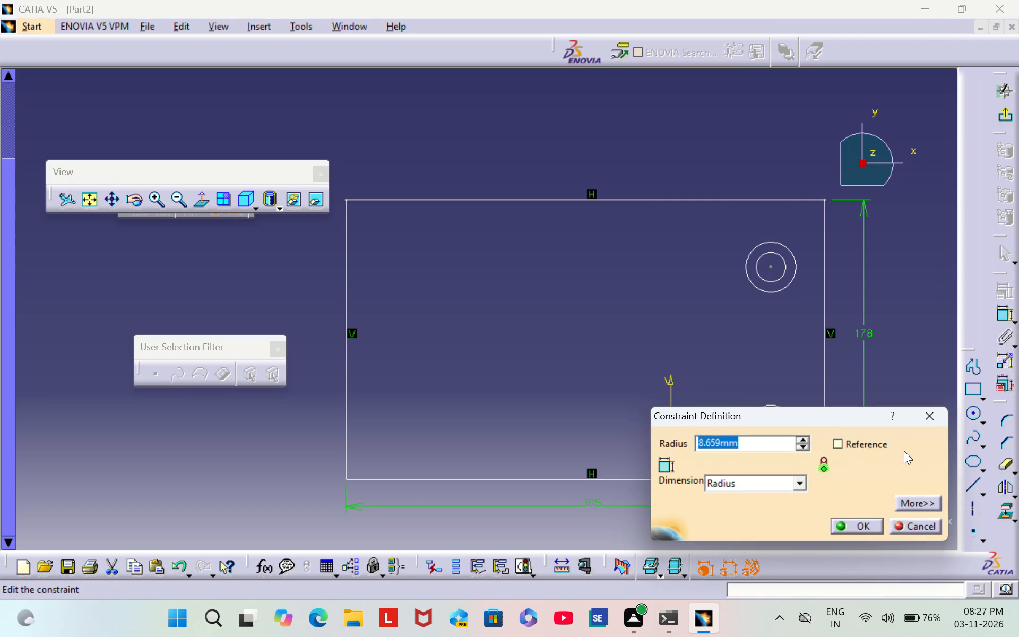
key(BackSpace)
key(7)
key(Return)
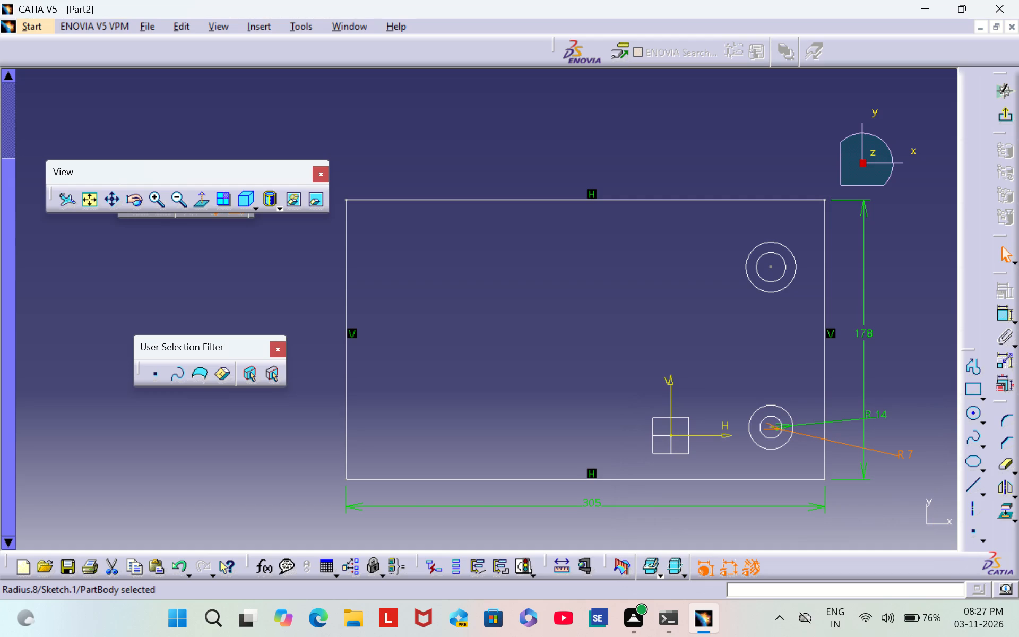
click(916, 347)
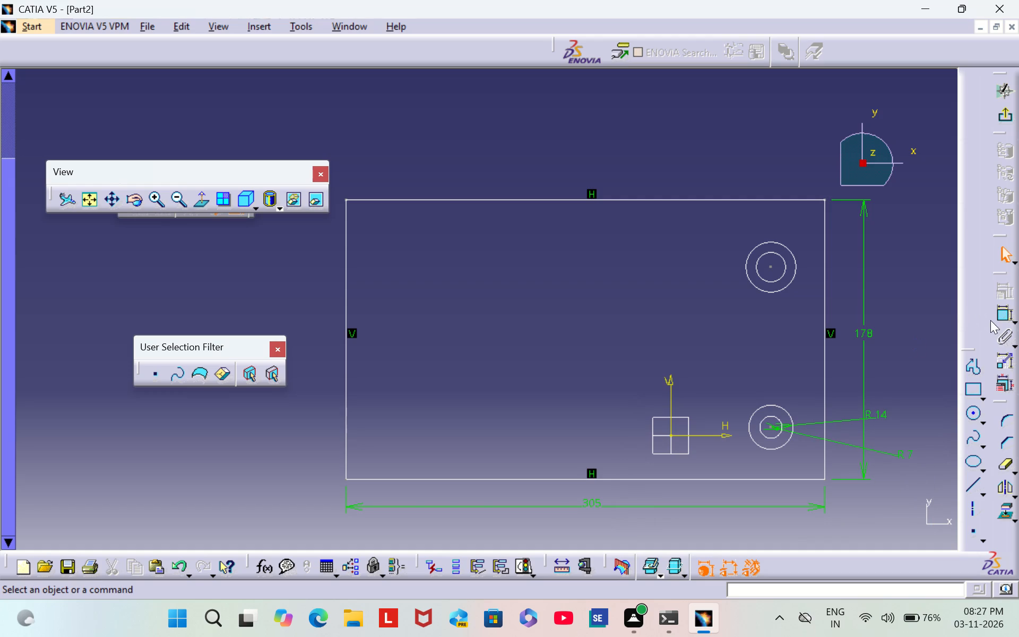
Dimension the outer circle of the upper concentric pair and set its radius to 14 mm.
click(999, 312)
click(794, 278)
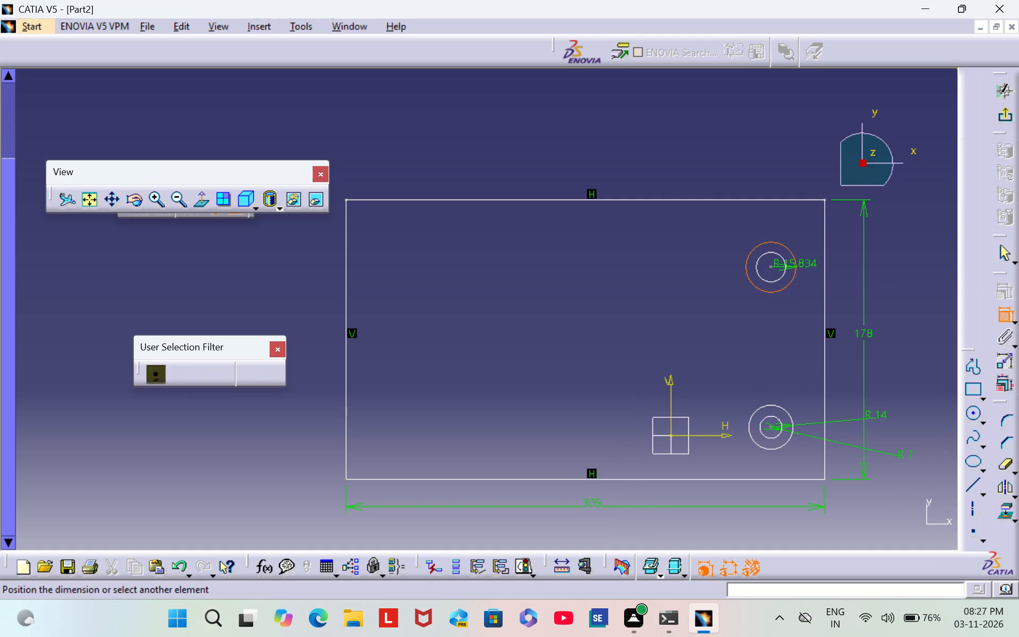
click(902, 248)
double_click(893, 246)
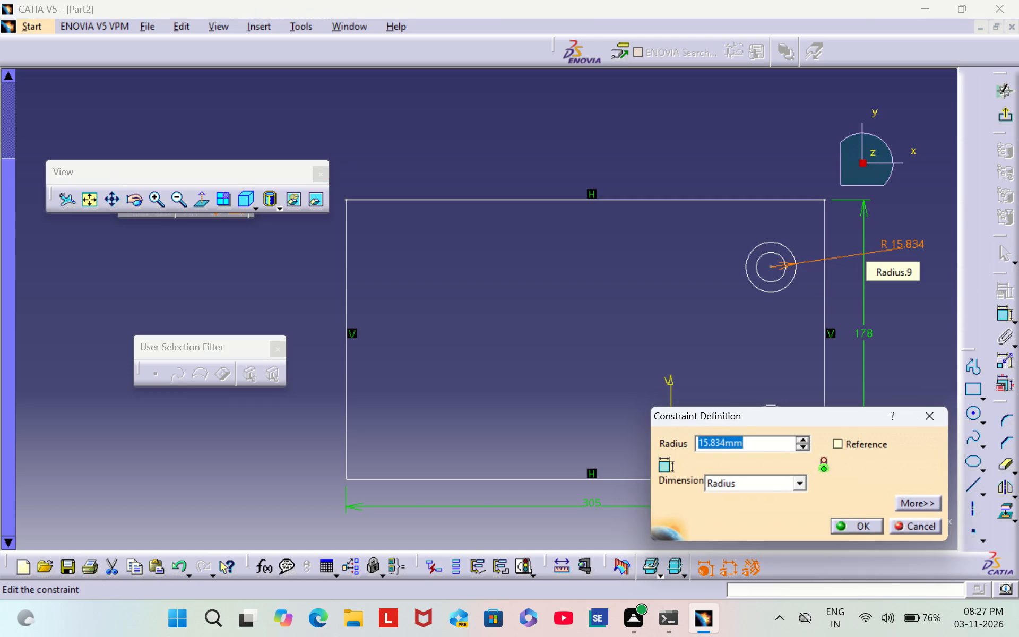
key(BackSpace)
text(14)
key(Return)
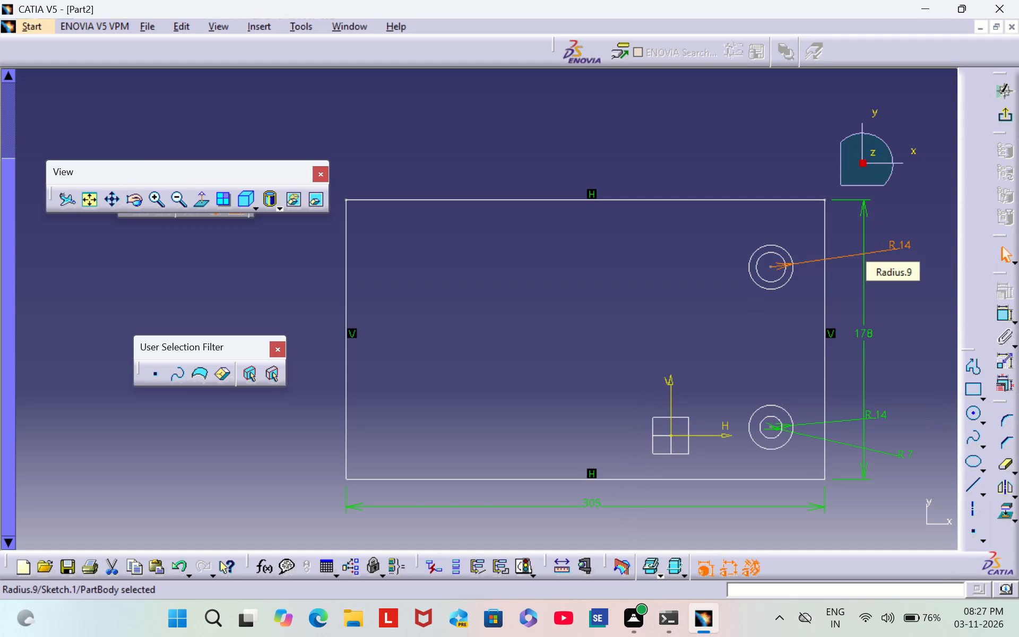
click(913, 325)
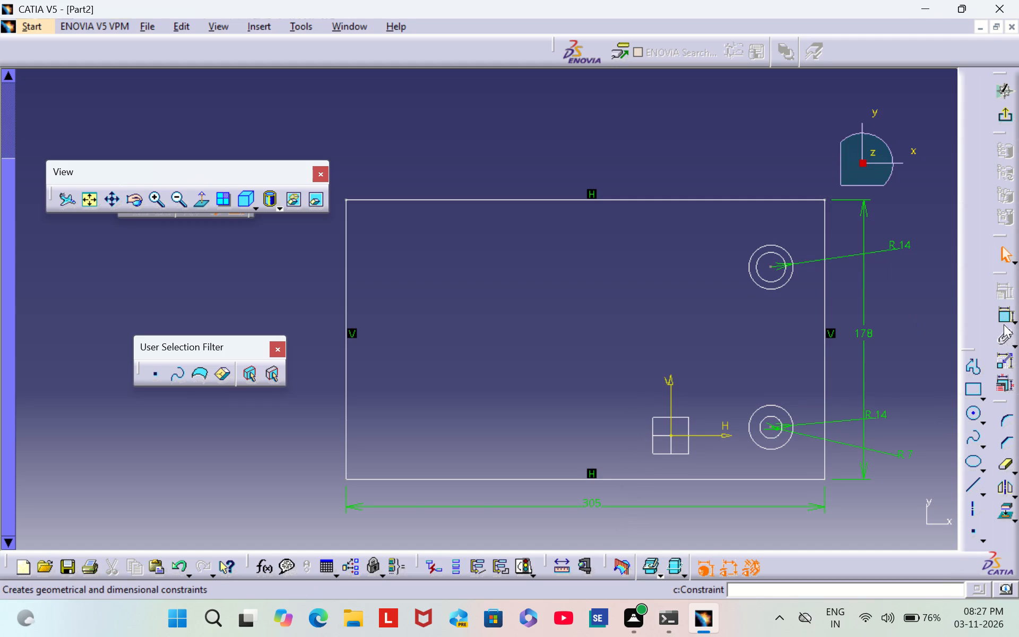
Dimension the inner circle of the upper concentric pair and set its radius to 7 mm.
click(1006, 322)
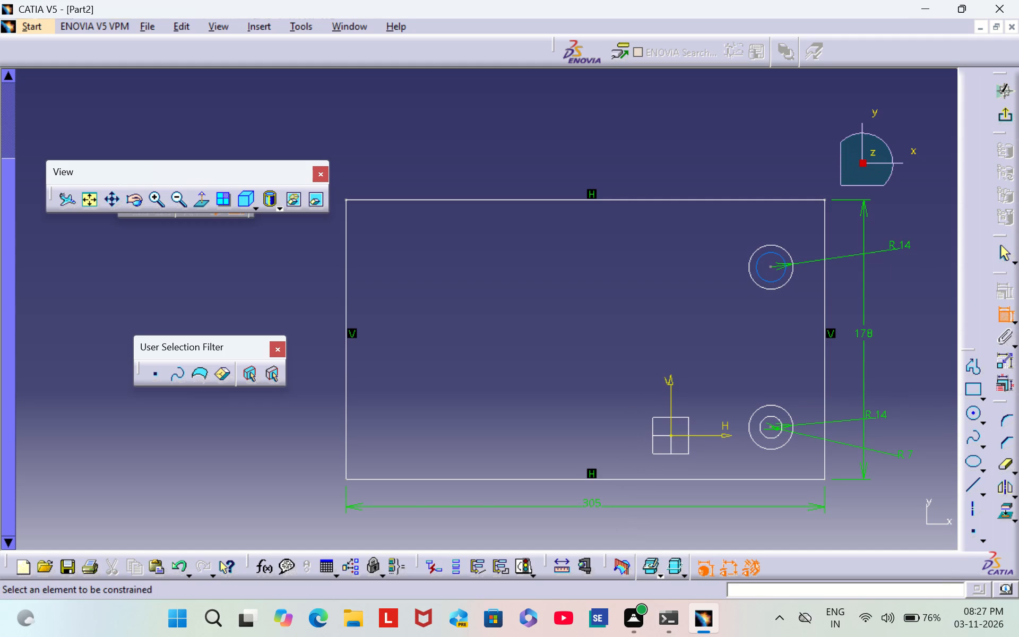
click(782, 276)
click(897, 303)
double_click(897, 297)
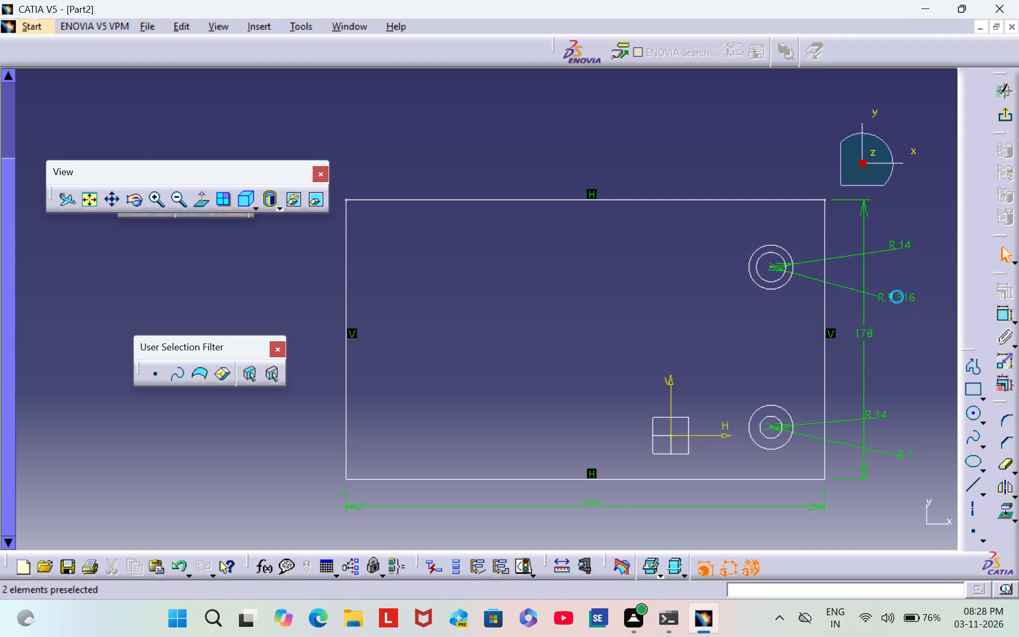
key(BackSpace)
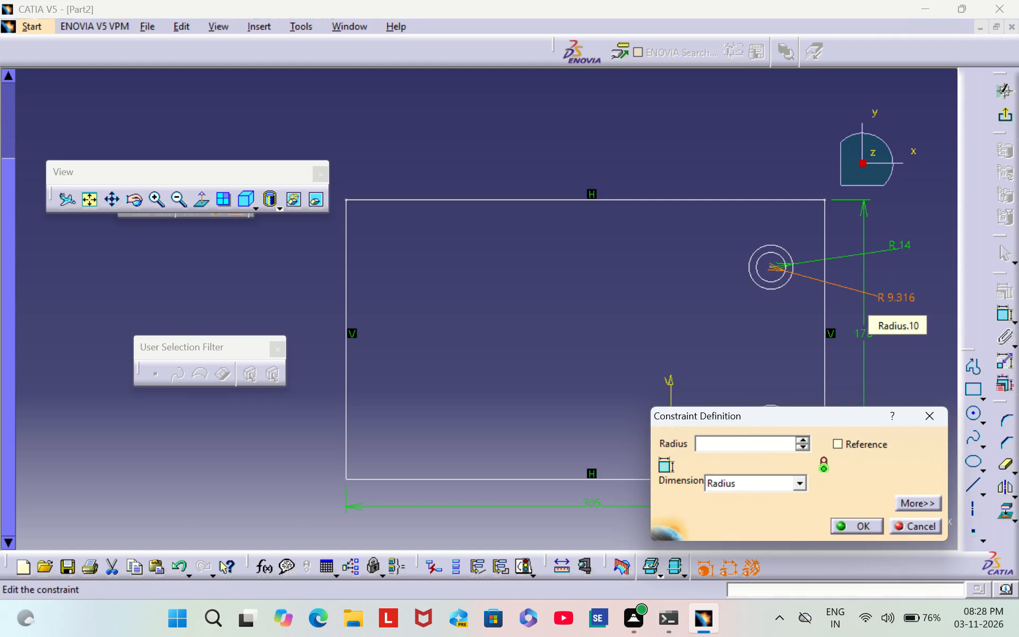
key(7)
key(Return)
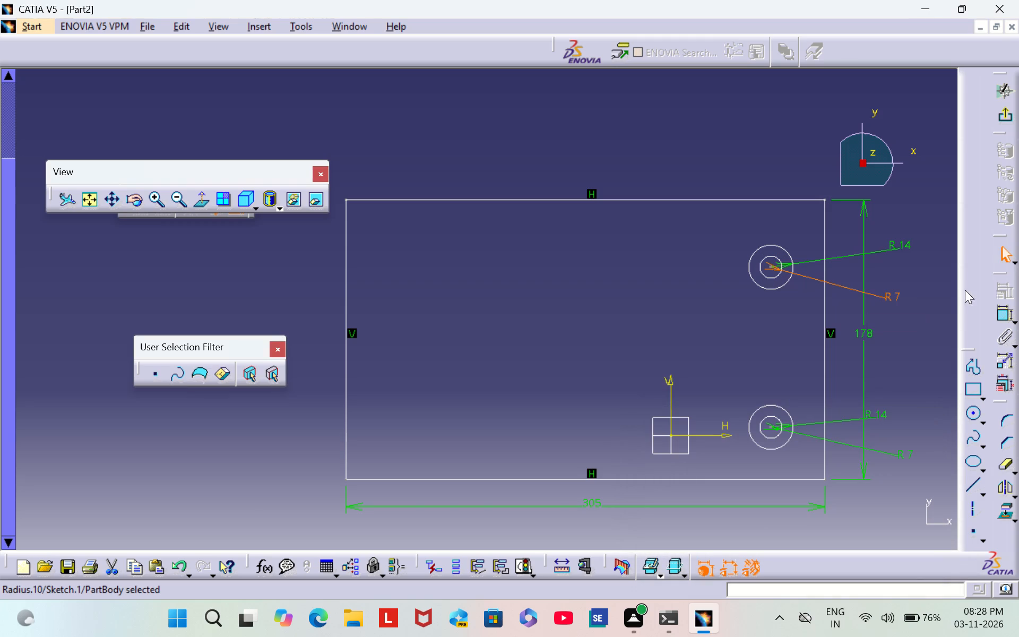
click(922, 287)
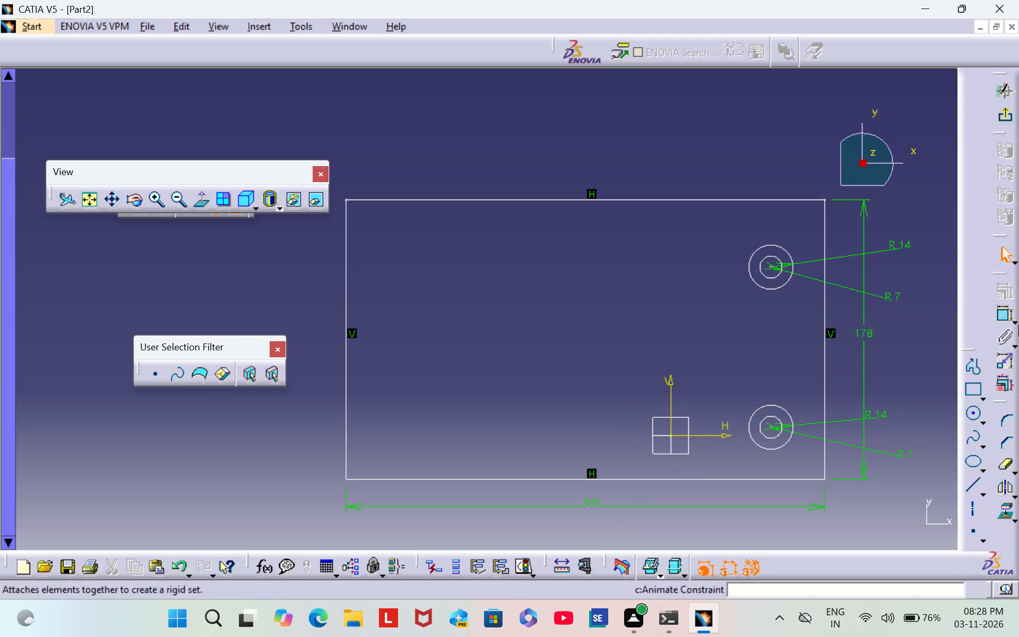
Constrain the lower circle pair's centre to a distance of 43 mm from the rectangle's bottom side.
click(1004, 318)
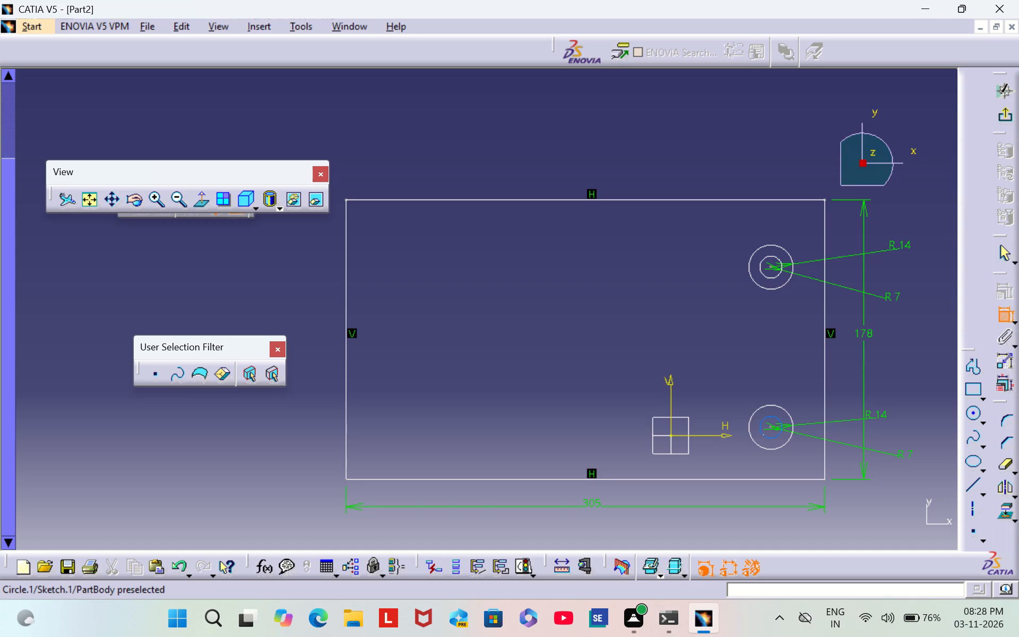
click(771, 479)
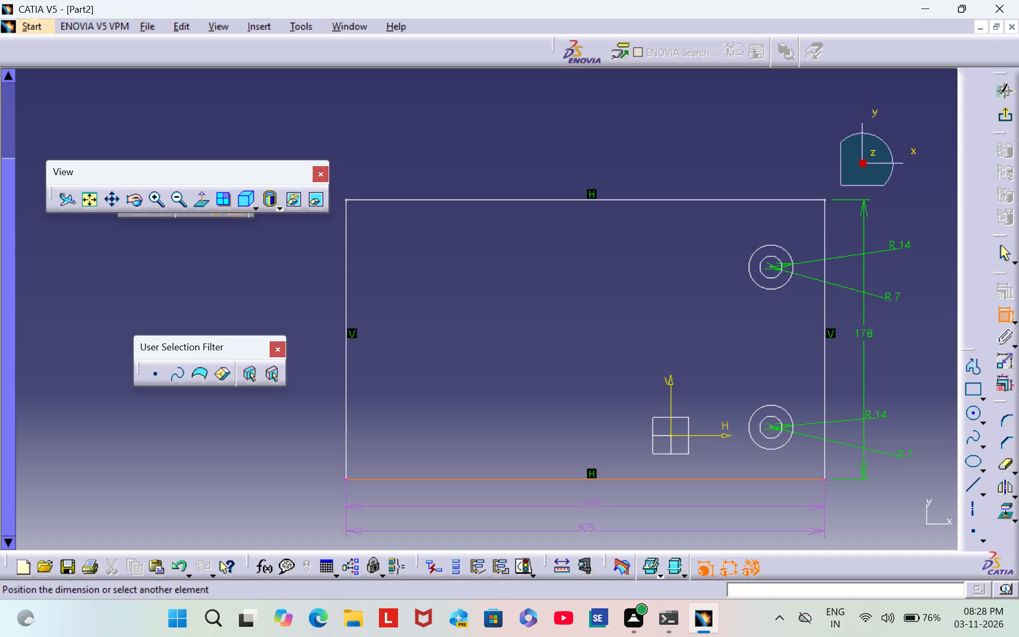
click(771, 427)
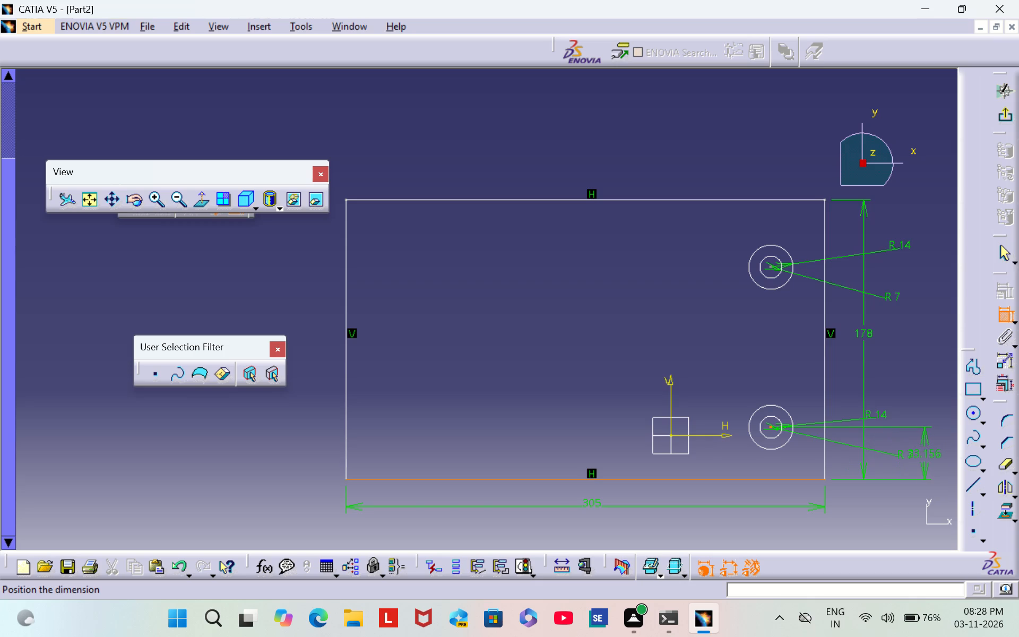
click(927, 455)
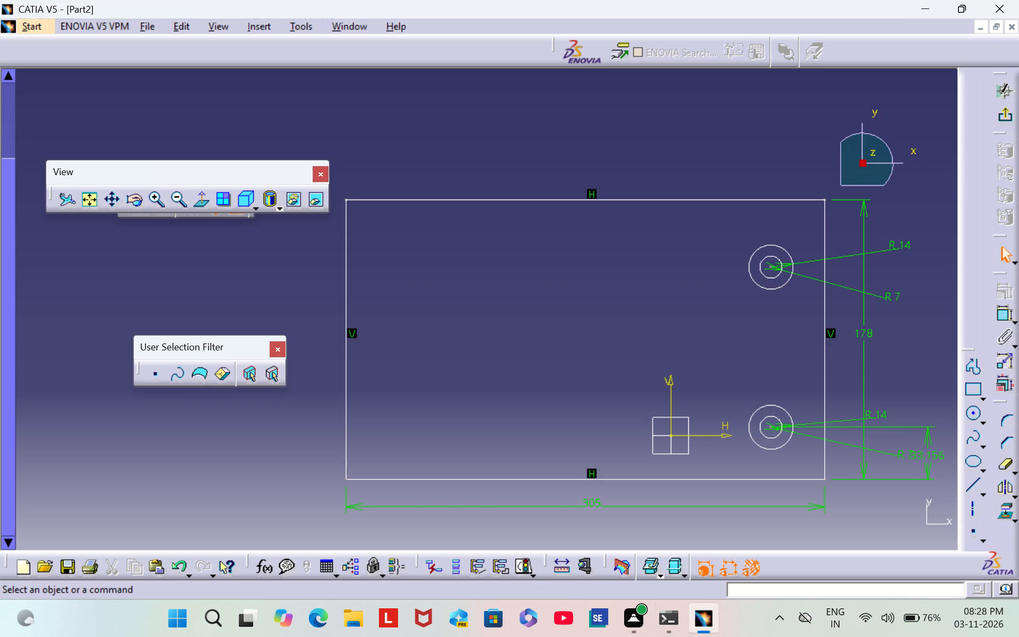
double_click(923, 452)
key(BackSpace)
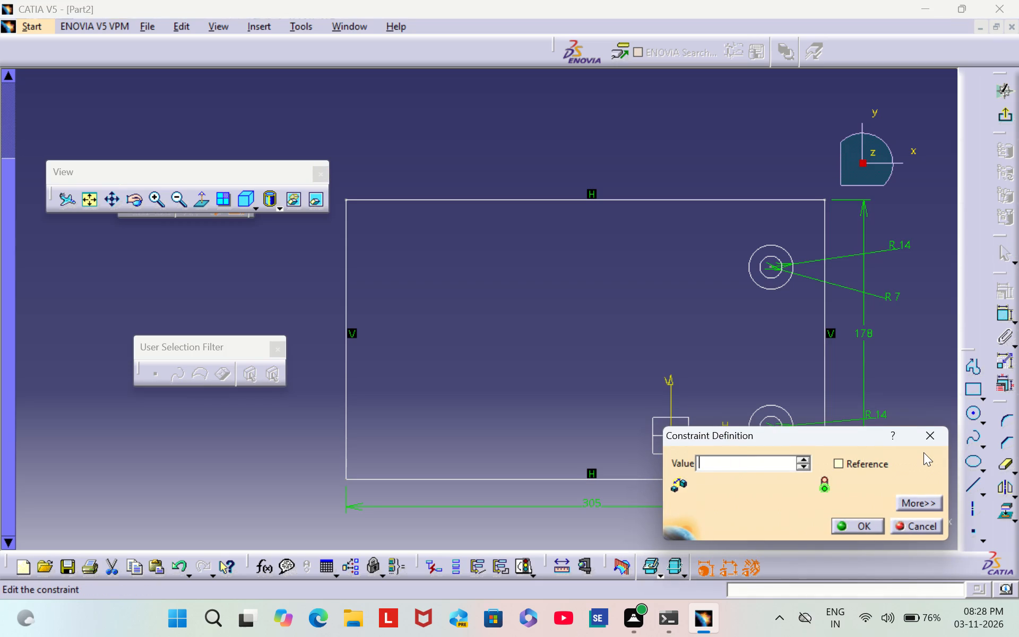
text(43)
key(Return)
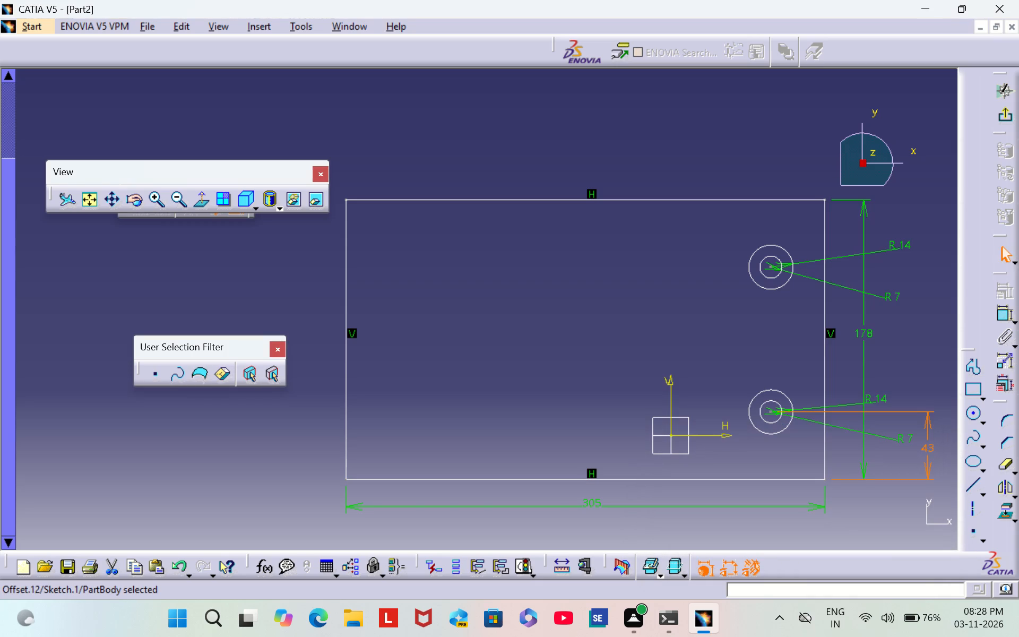
click(933, 389)
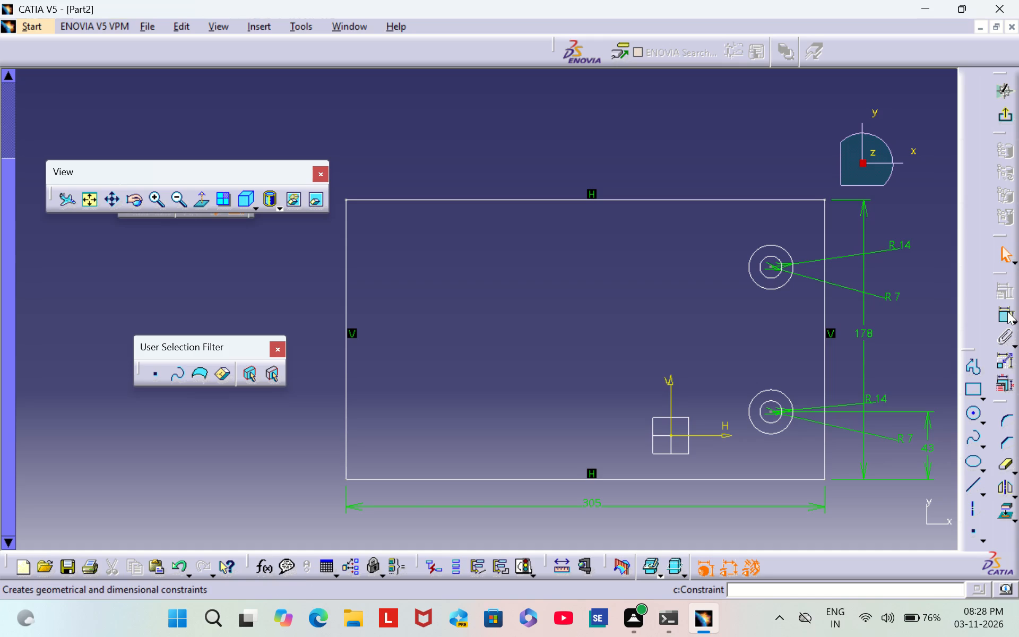
Constrain the lower circle pair's centre to a distance of 20 mm from the rectangle's right side.
double_click(1007, 311)
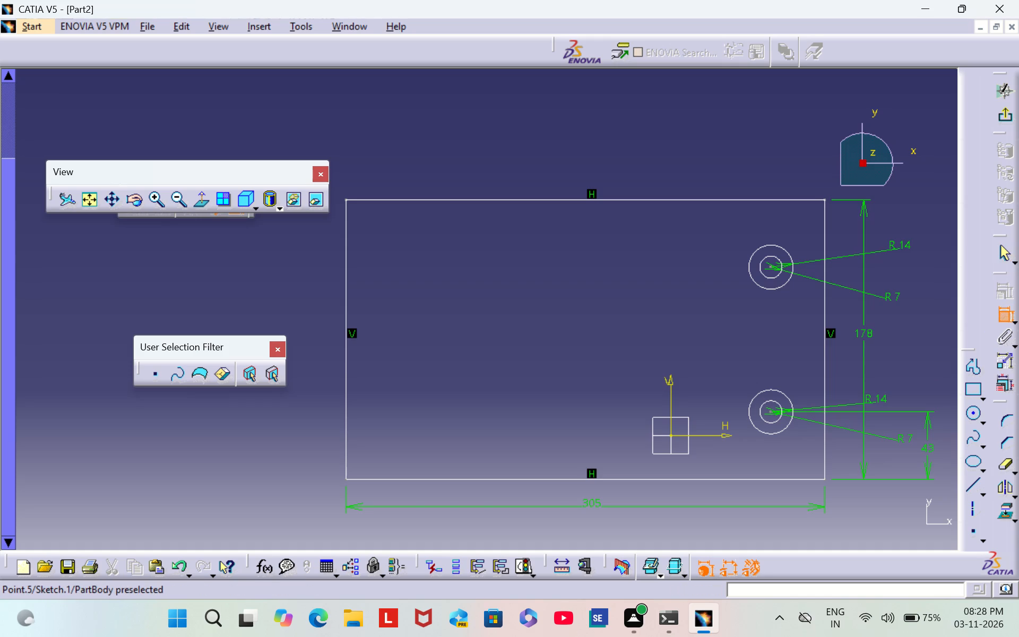
click(772, 412)
click(825, 425)
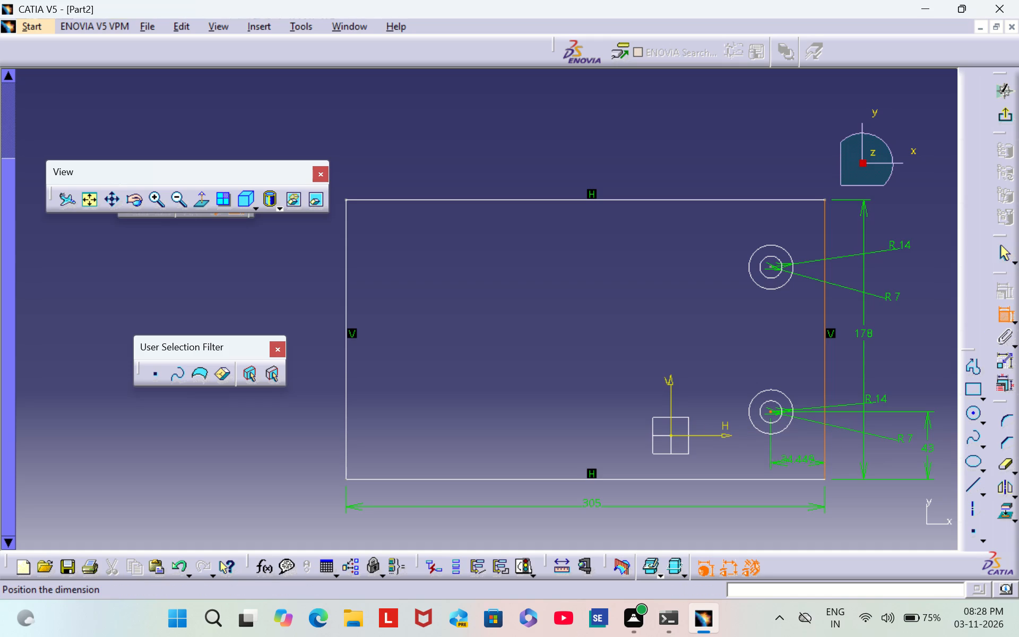
click(797, 459)
double_click(793, 454)
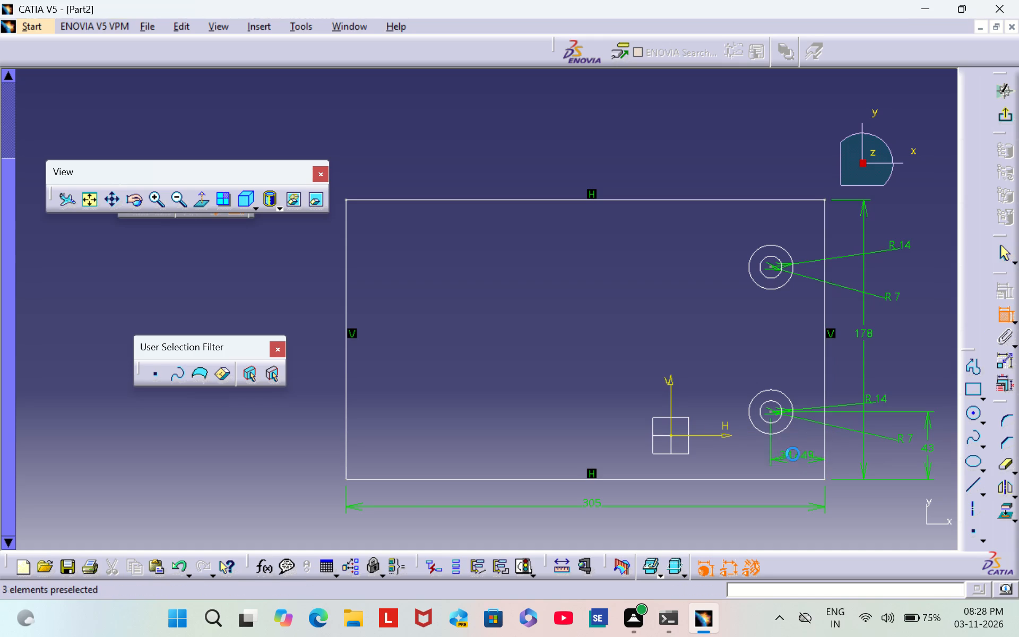
key(BackSpace)
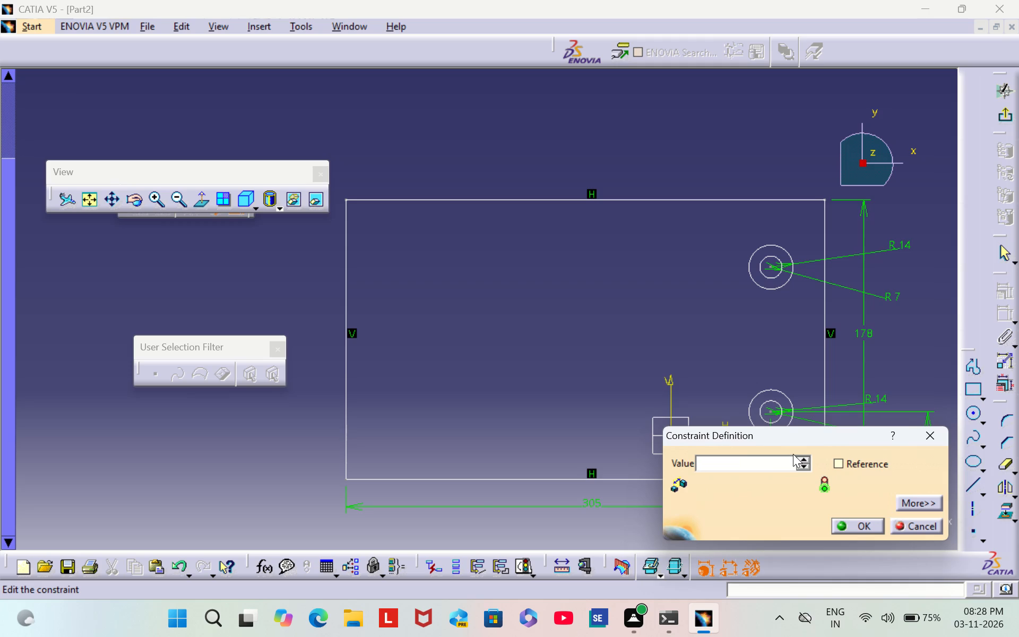
text(20)
key(Return)
click(930, 325)
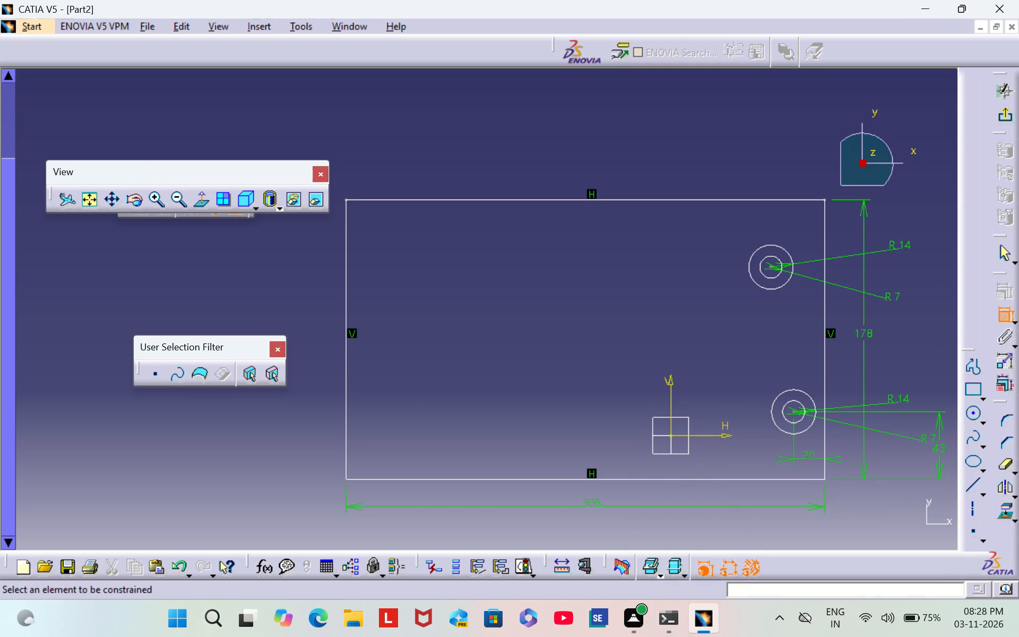
Constrain the upper circle pair's centre to a distance of 20 mm from the rectangle's right side.
middle_drag(926, 341, 867, 330)
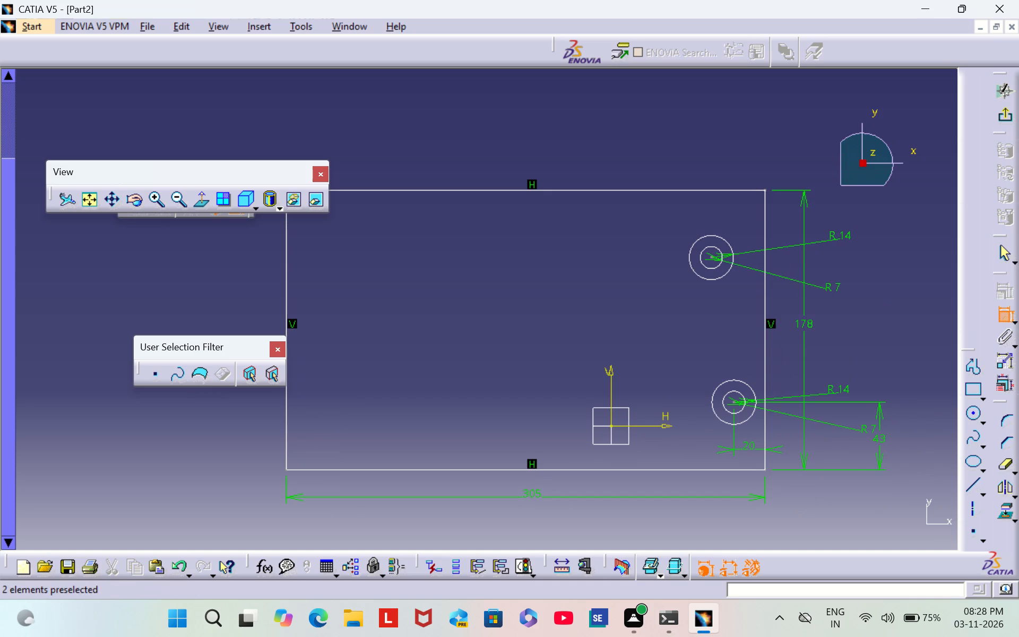
click(710, 257)
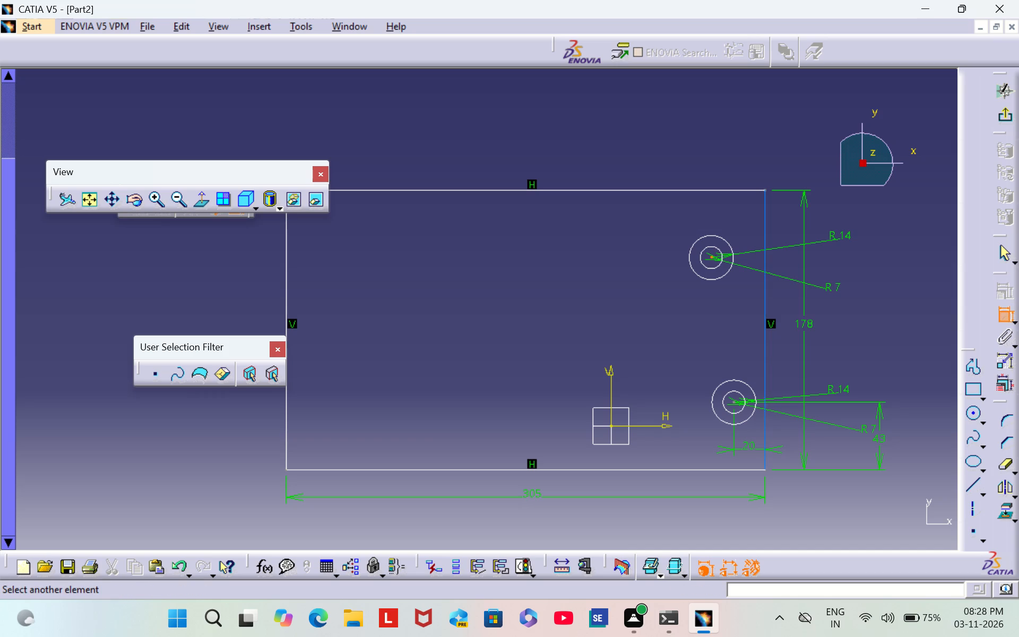
click(762, 261)
click(733, 167)
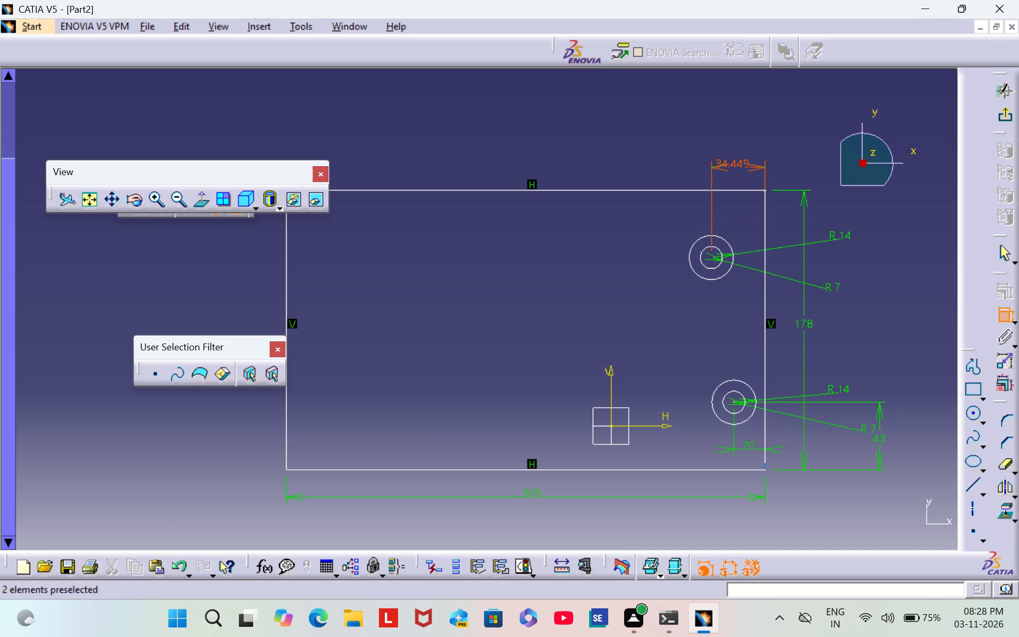
double_click(739, 163)
key(BackSpace)
text(20)
key(Return)
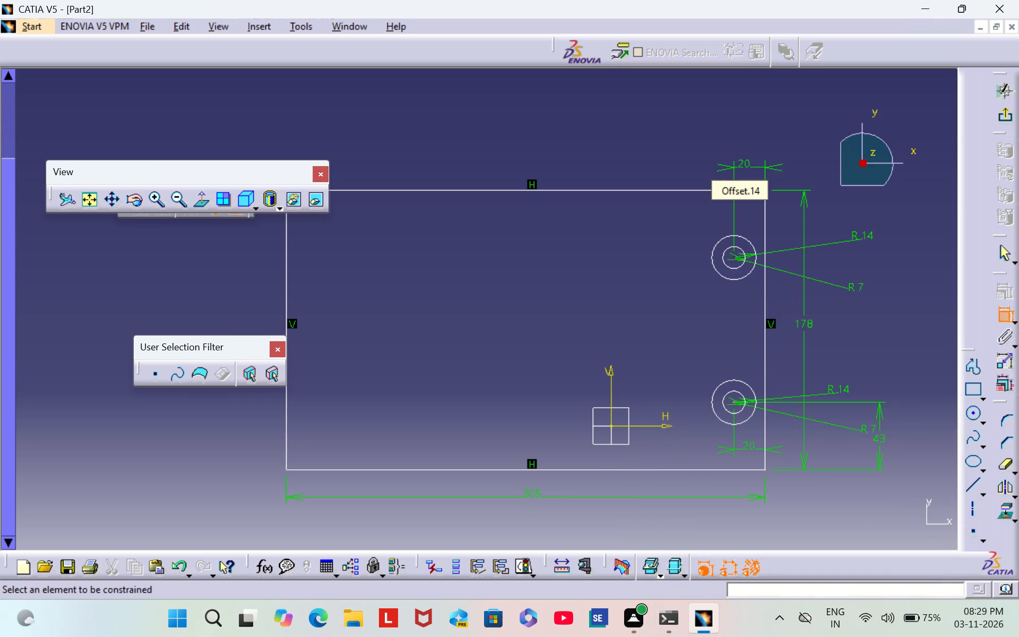
click(917, 229)
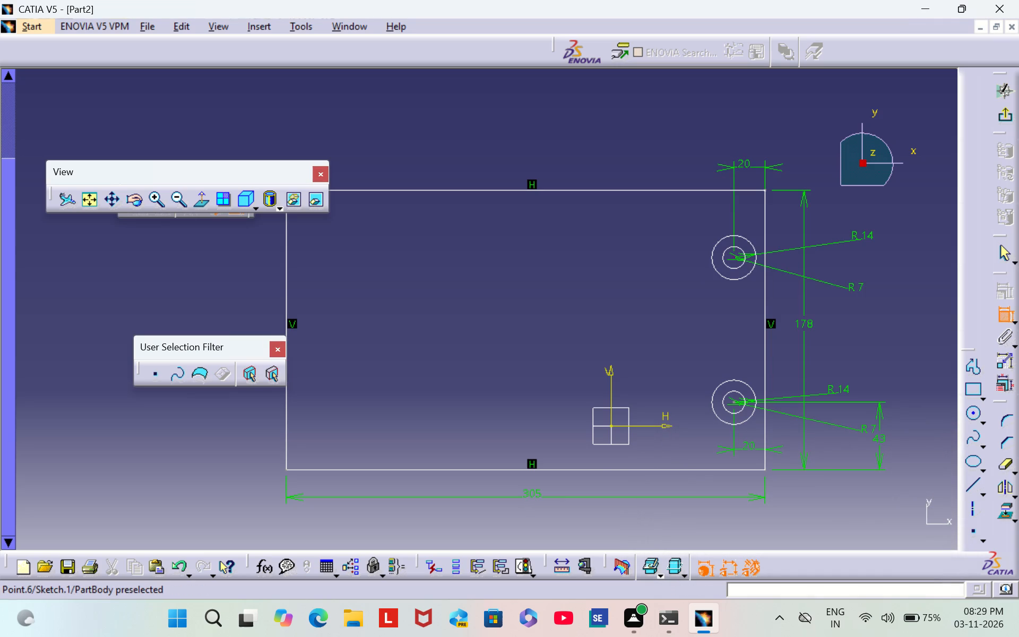
Constrain the upper circle pair's centre to a distance of 43 mm from the rectangle's top side.
click(734, 256)
click(724, 192)
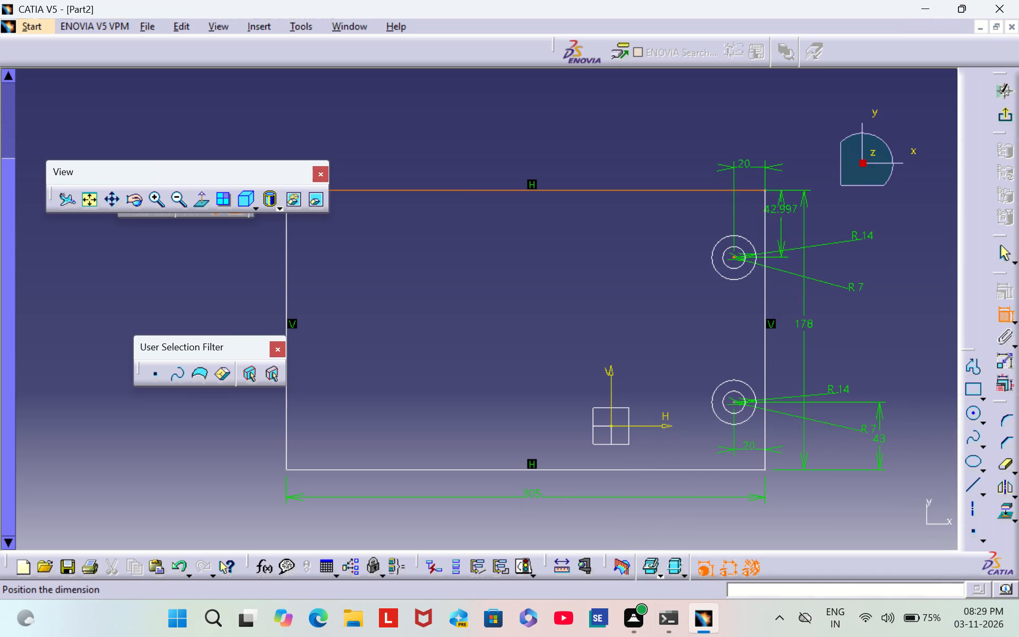
click(835, 220)
double_click(838, 218)
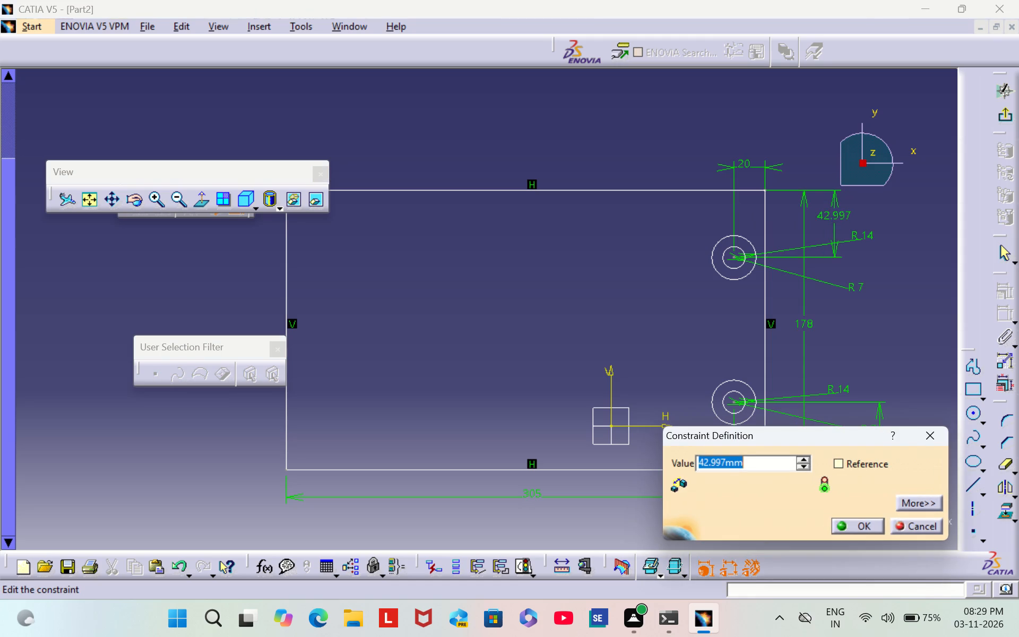
key(BackSpace)
text(43)
key(Return)
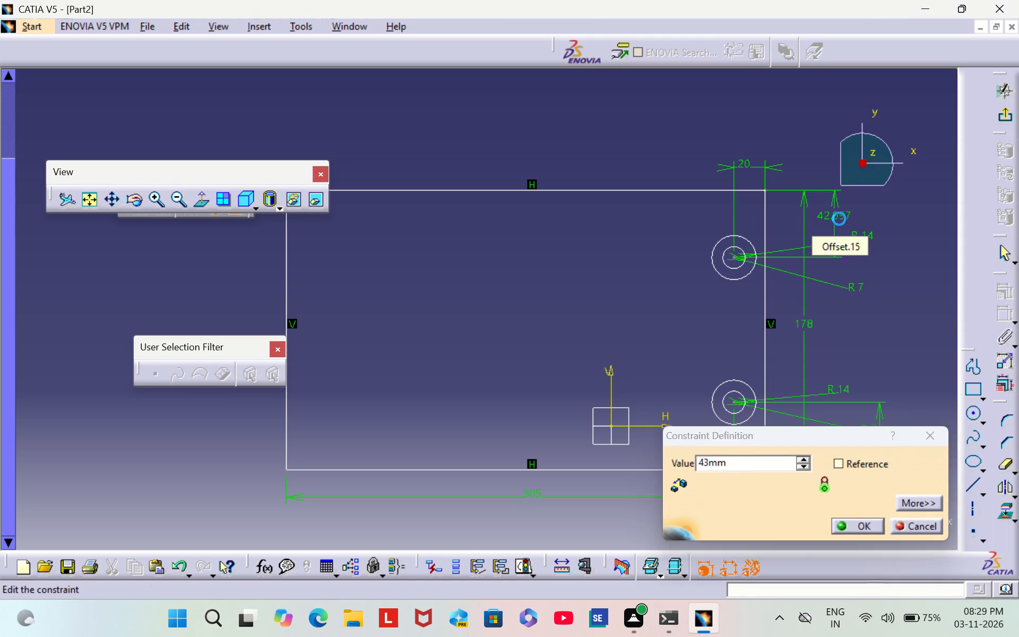
click(885, 369)
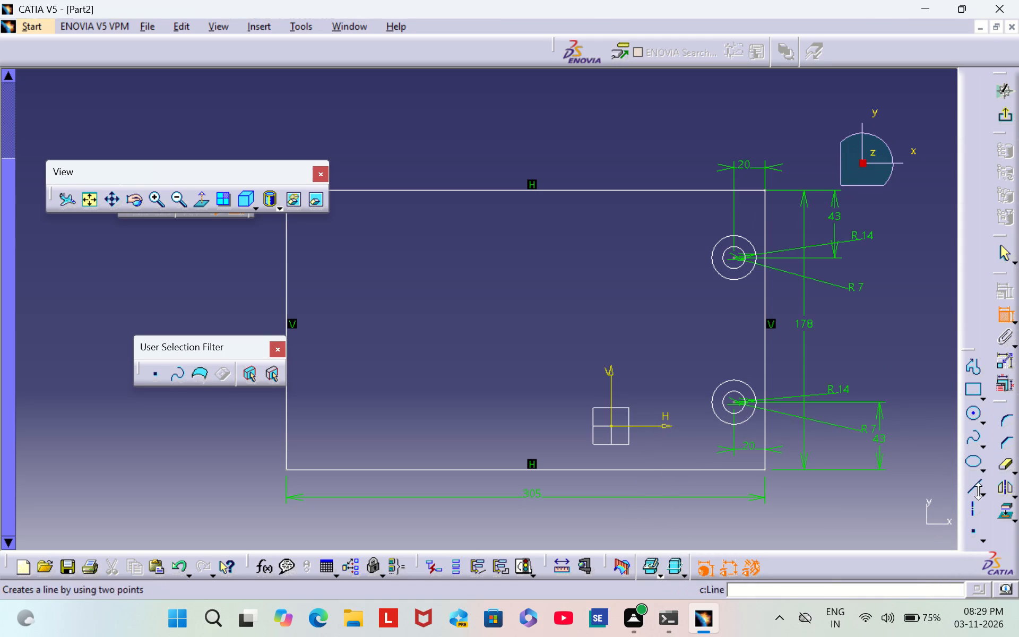
Draw two horizontal 20 mm lines from the top and bottom of the lower pair's outer circle to the rectangle's right side.
click(970, 483)
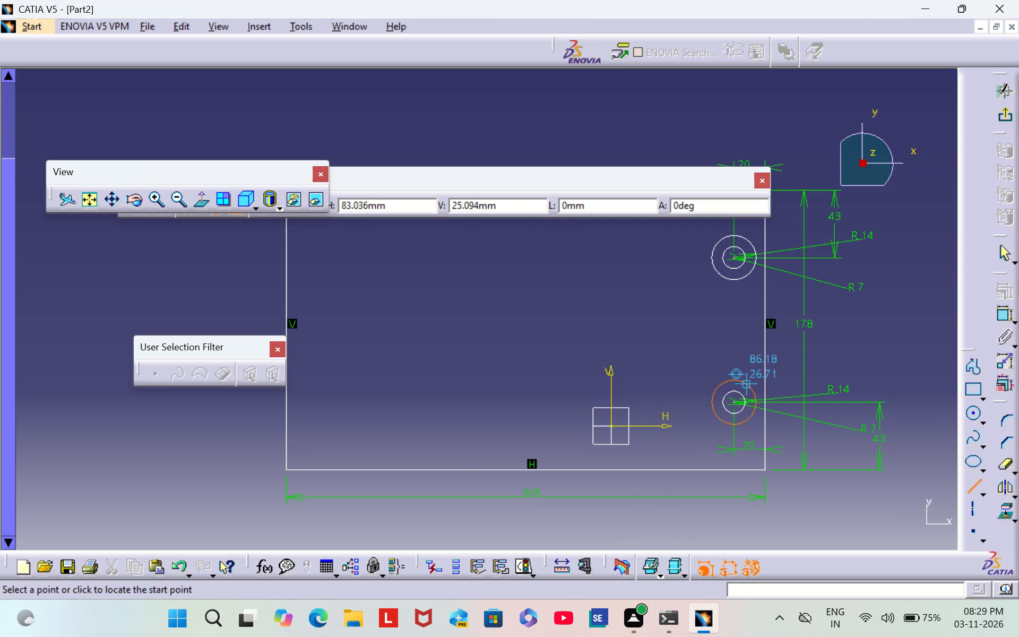
click(733, 378)
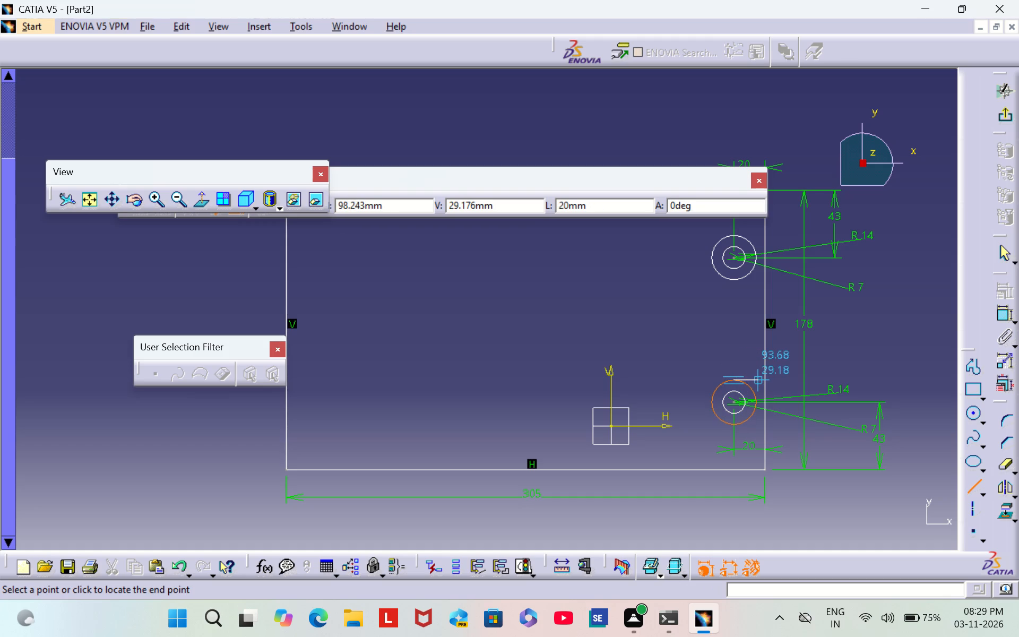
click(764, 379)
click(815, 512)
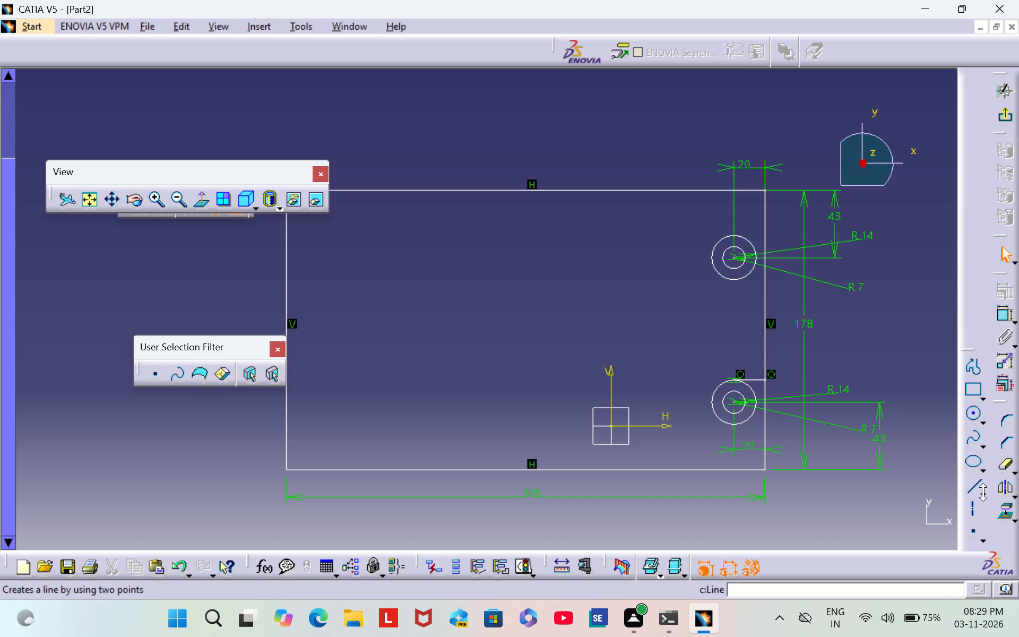
click(975, 490)
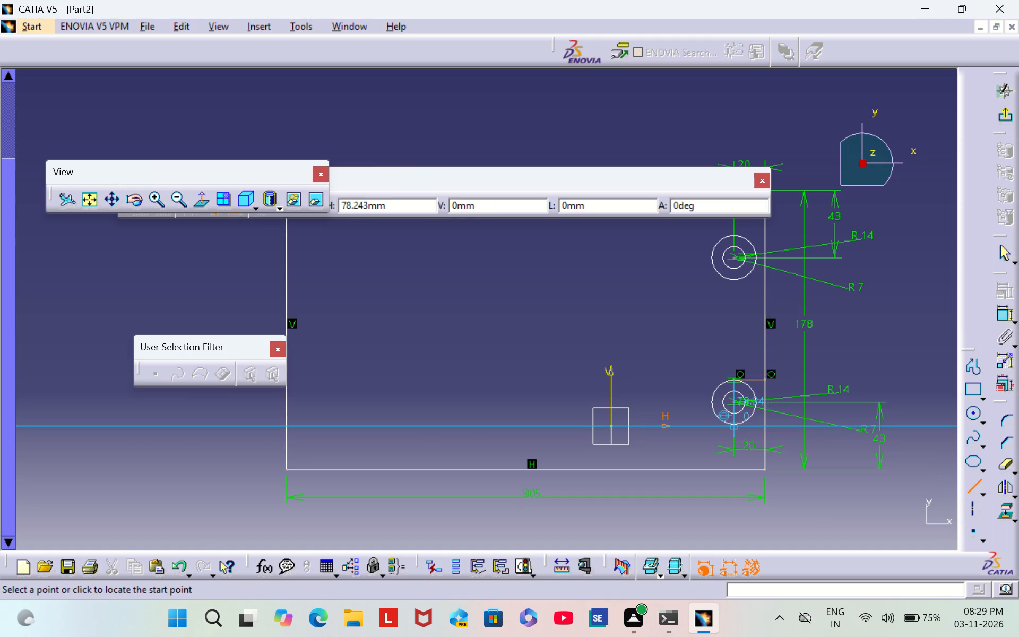
click(732, 425)
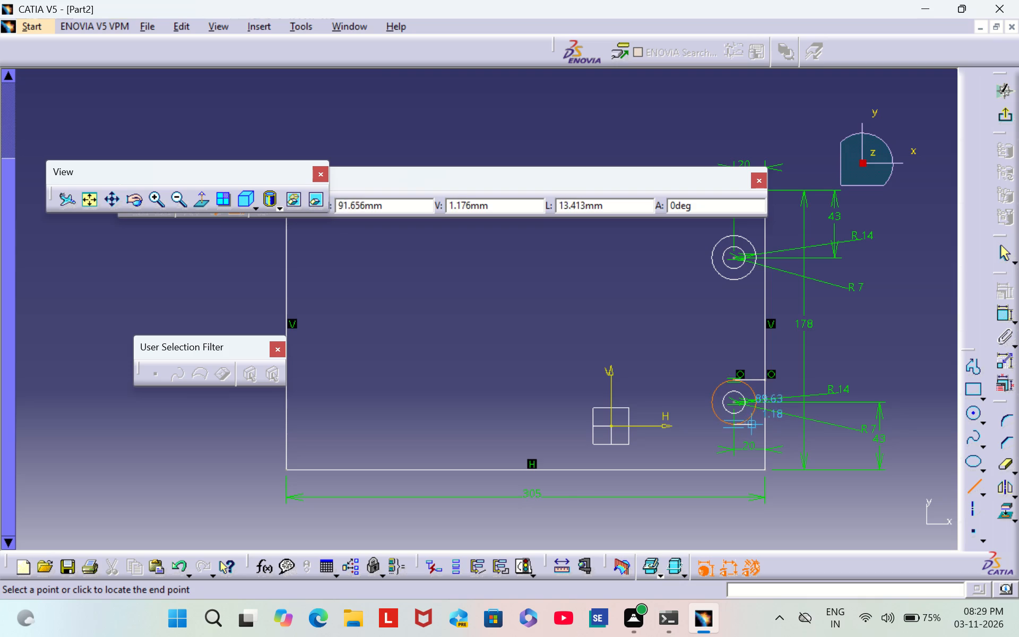
click(765, 425)
click(837, 491)
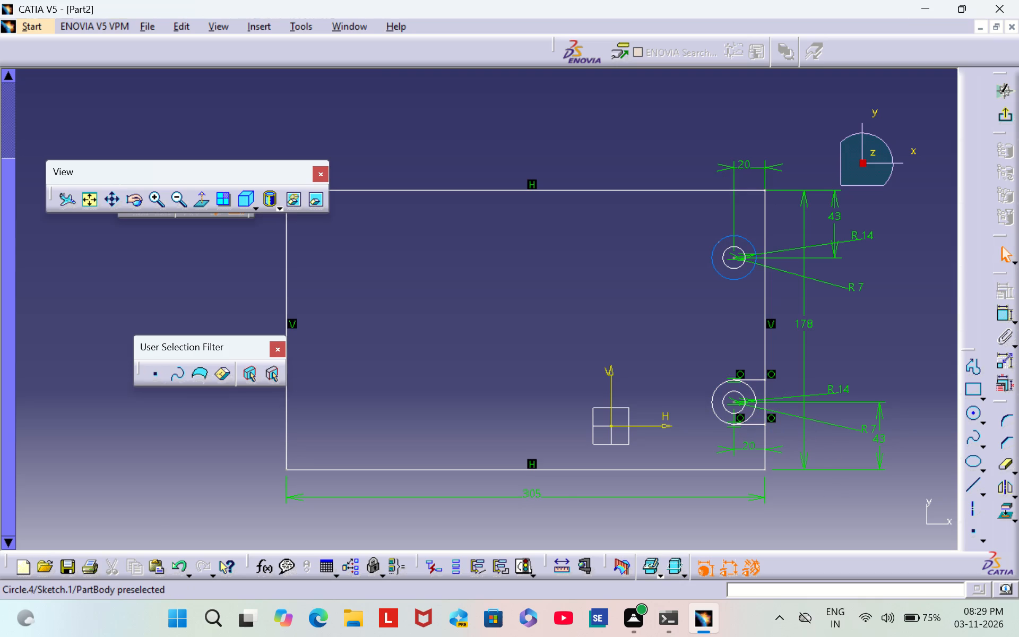
Draw two horizontal 20 mm lines from the top and bottom of the lower pair's inner circle to the rectangle's right side.
click(970, 487)
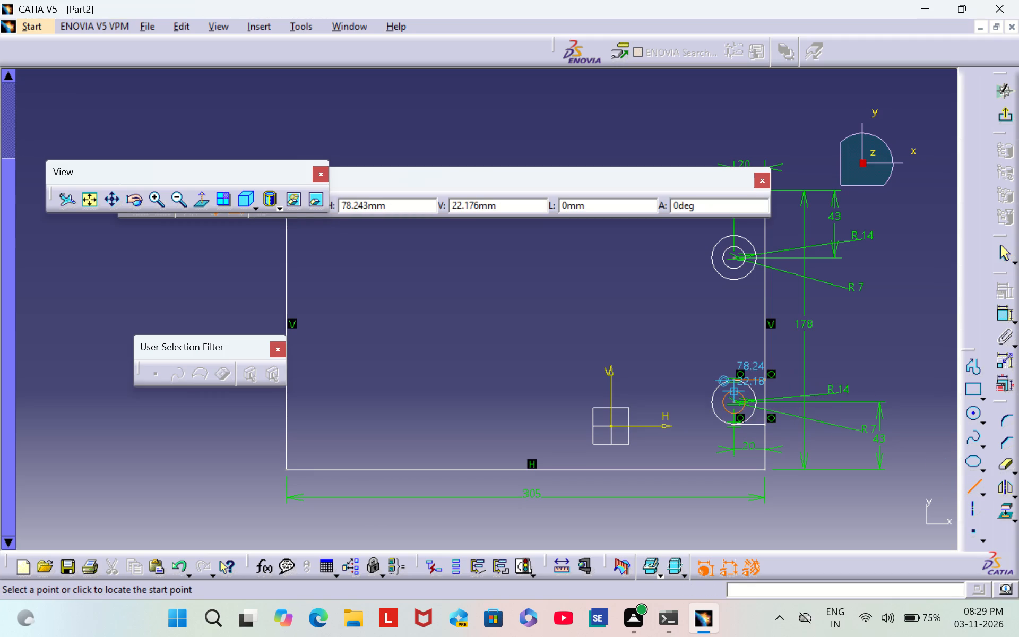
click(732, 391)
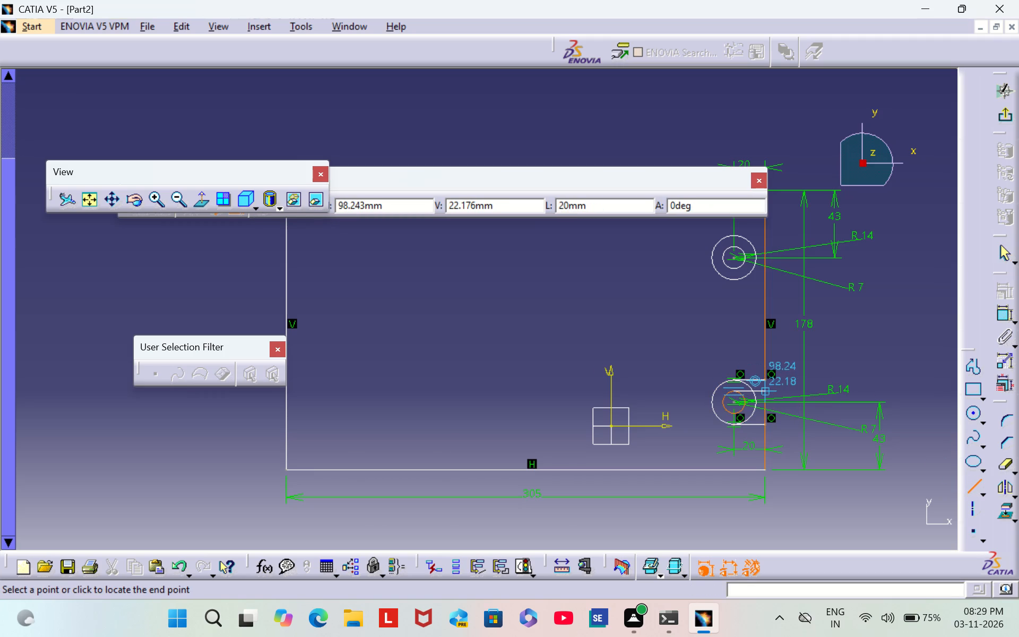
click(764, 392)
click(844, 501)
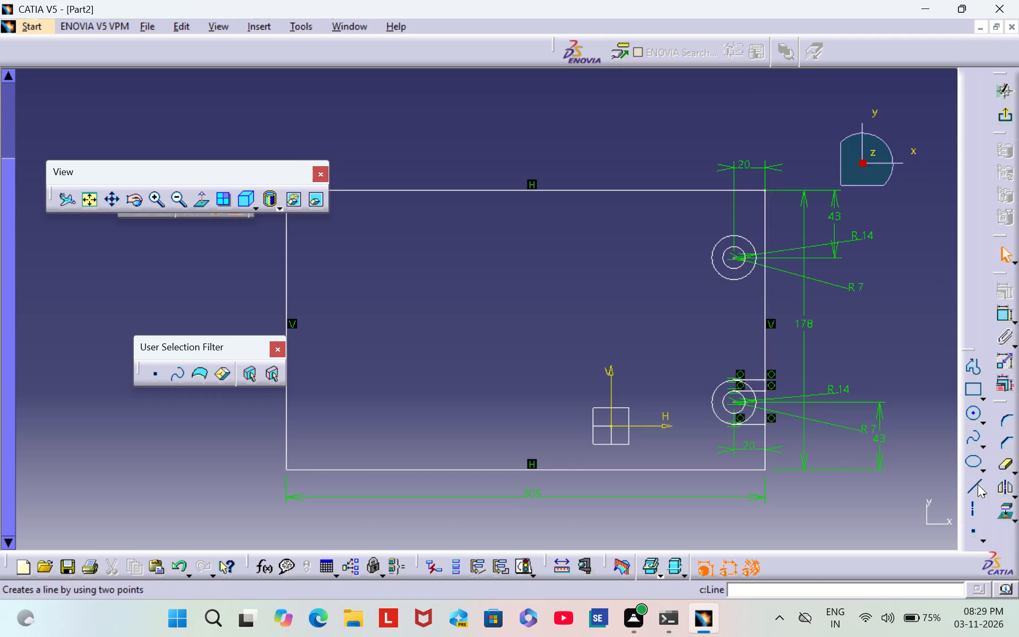
click(978, 484)
click(912, 502)
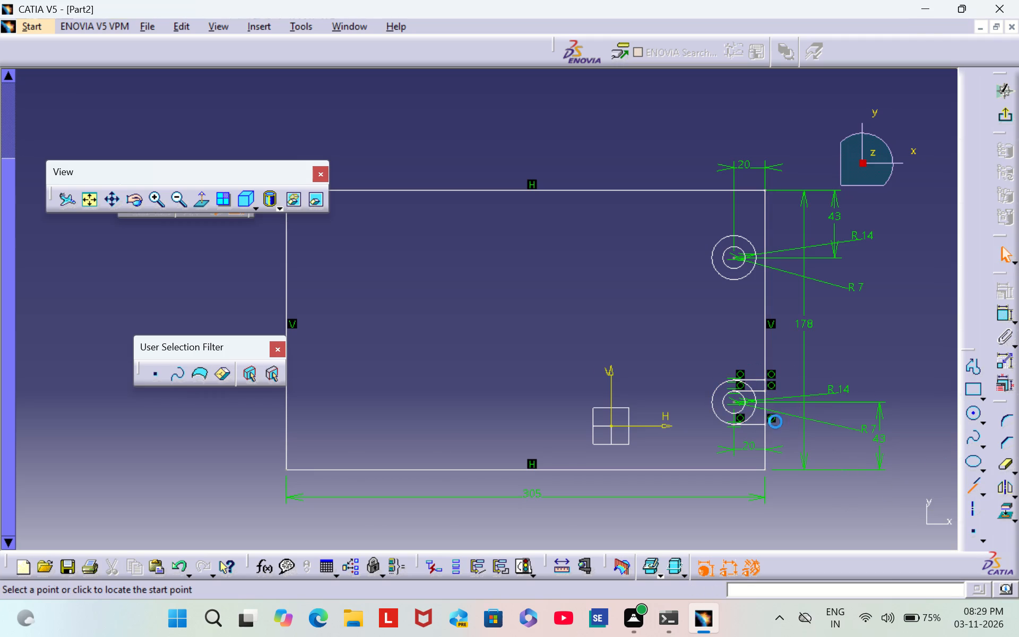
click(736, 412)
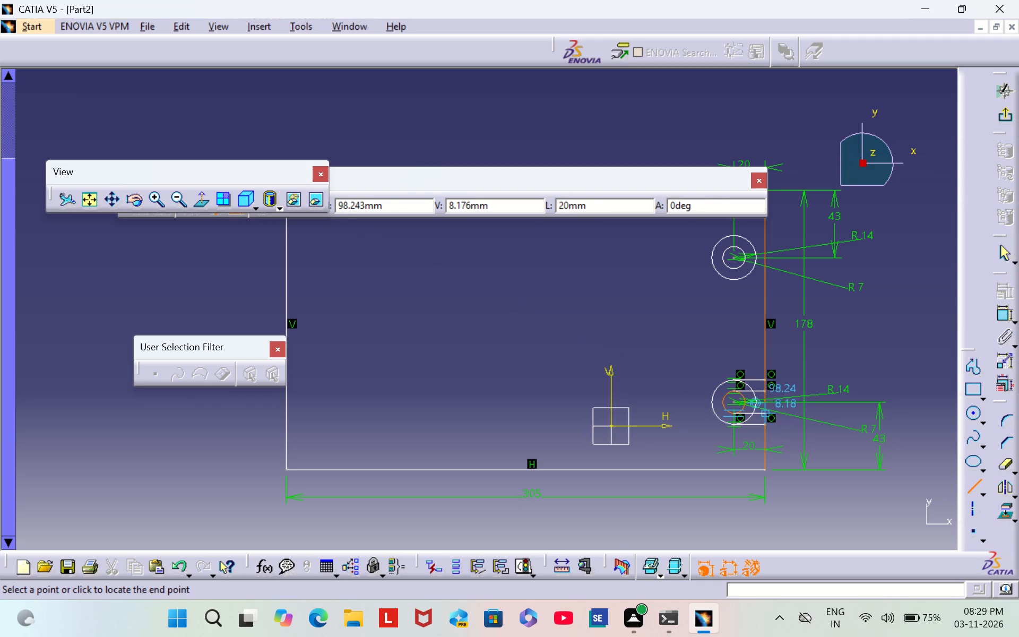
click(765, 412)
click(834, 505)
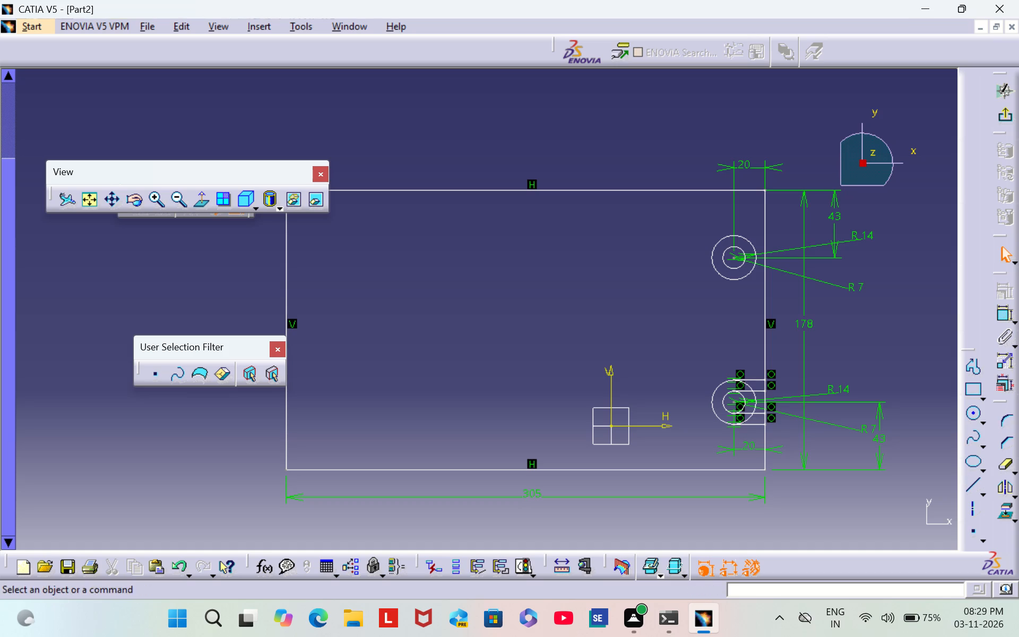
Quick Trim the right halves of the lower pair's outer and inner circles, leaving two nested U-shaped profiles open toward the rectangle's right side.
triple_click(149, 205)
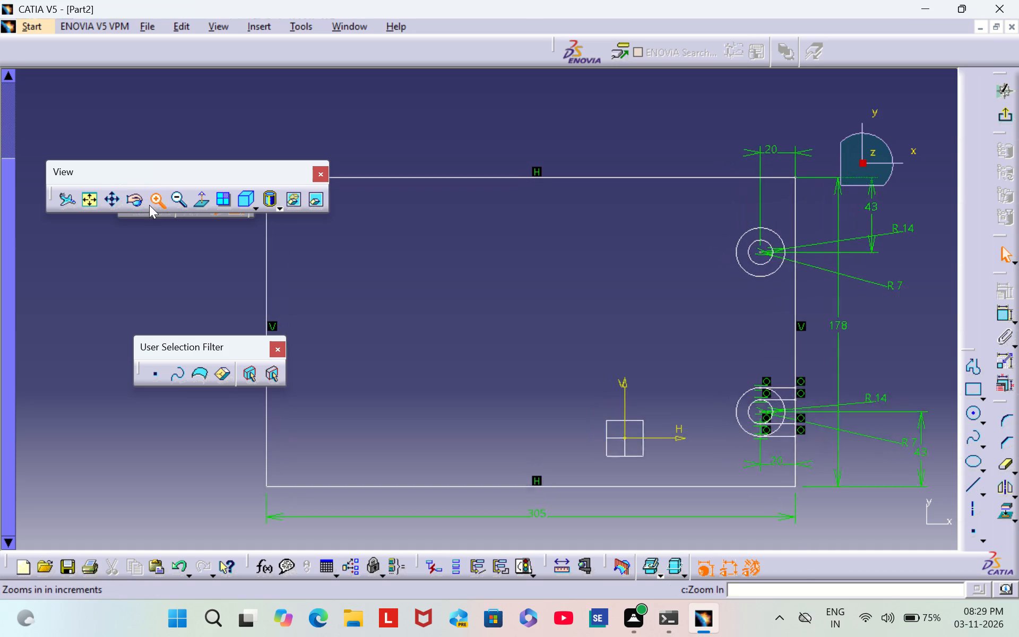
click(149, 204)
middle_drag(784, 343, 467, 136)
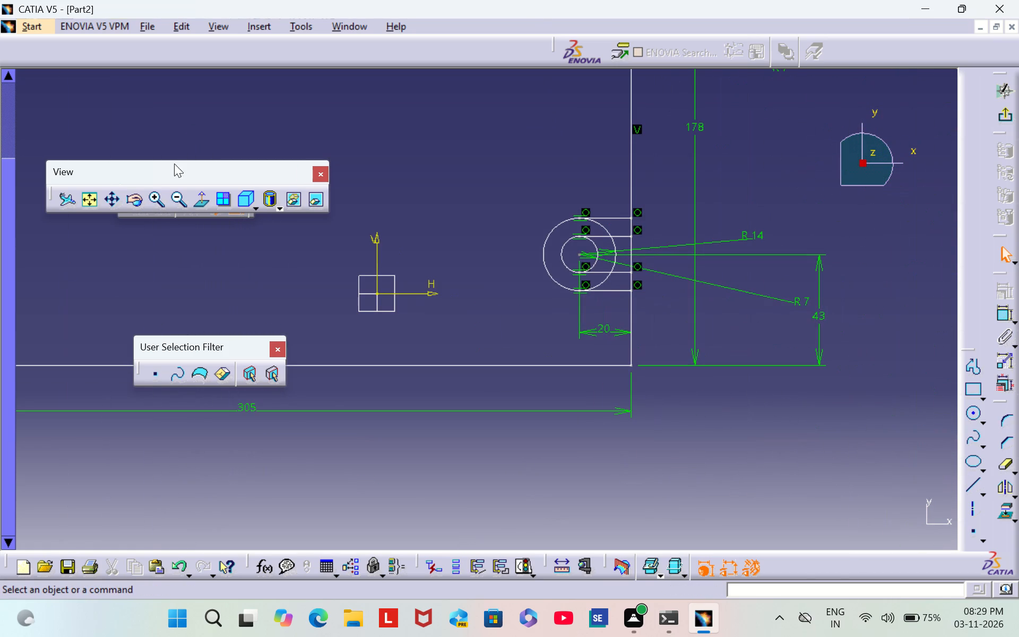
triple_click(162, 206)
triple_click(162, 204)
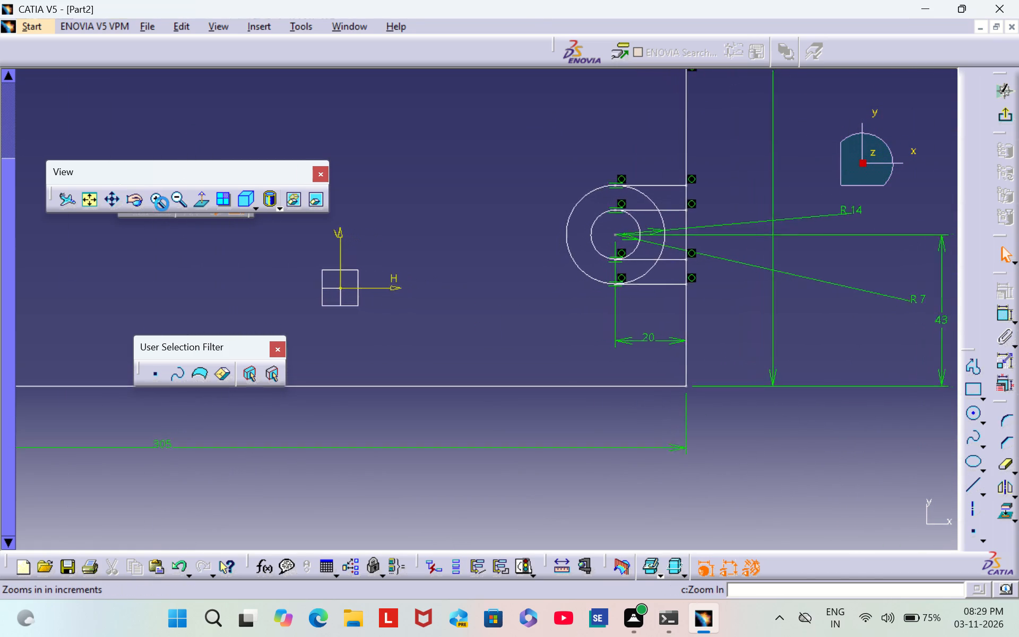
middle_drag(636, 322, 517, 359)
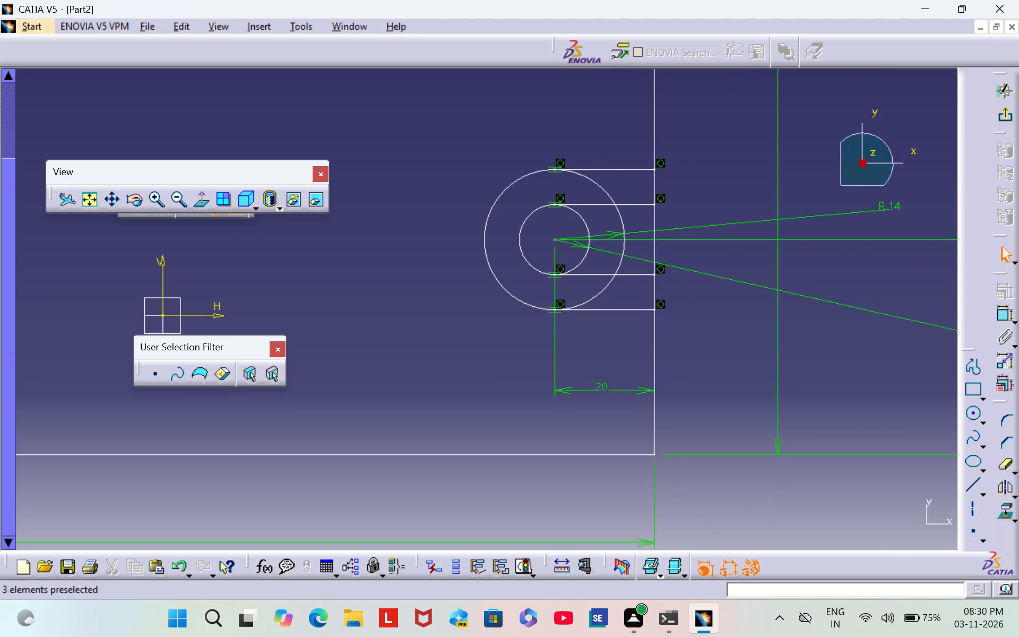
double_click(1000, 468)
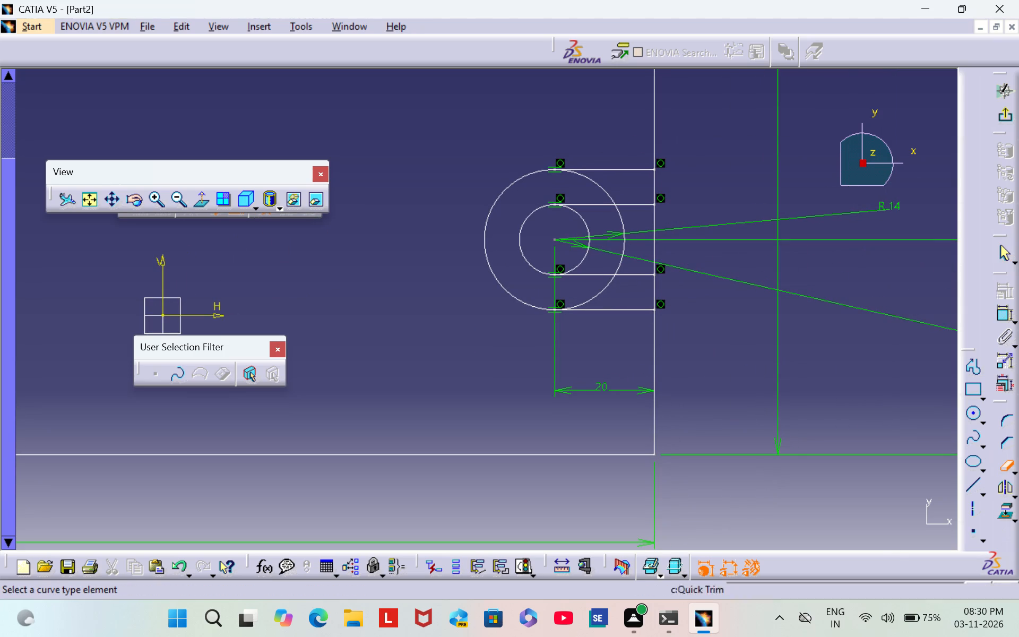
click(621, 221)
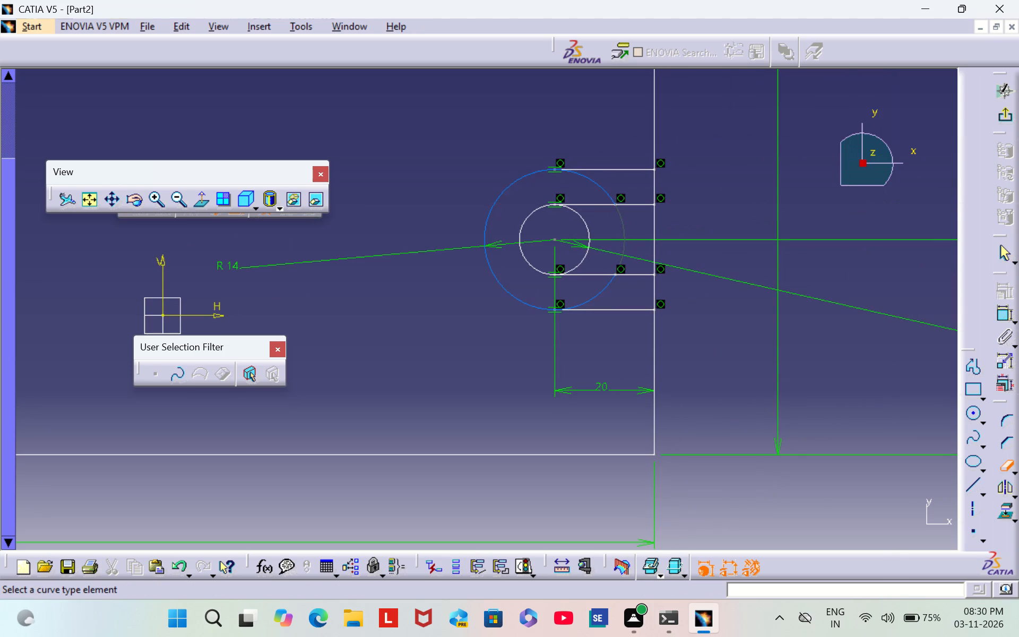
click(588, 180)
click(585, 238)
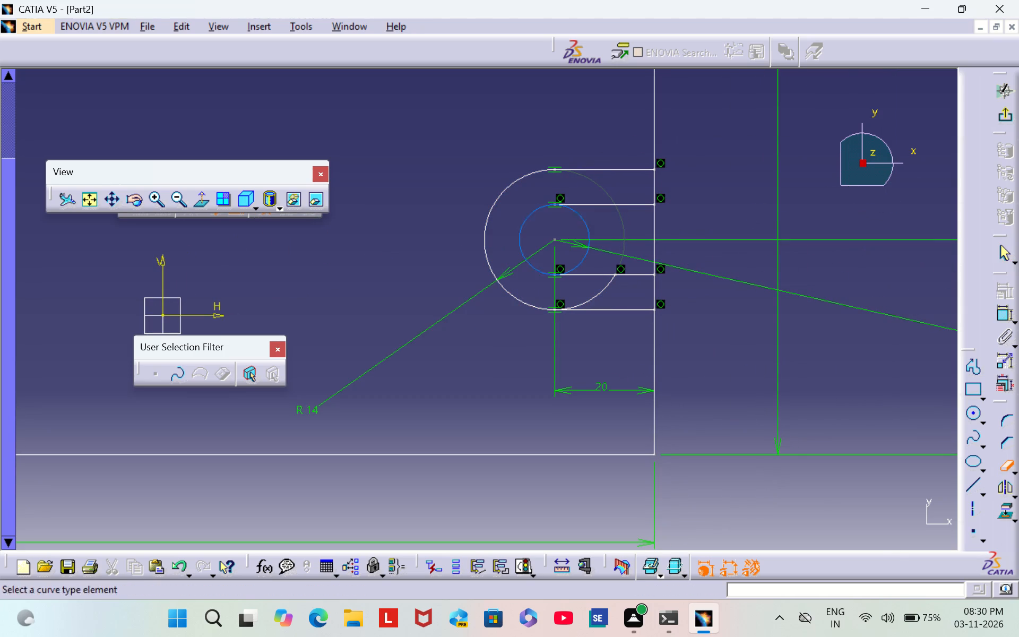
click(599, 292)
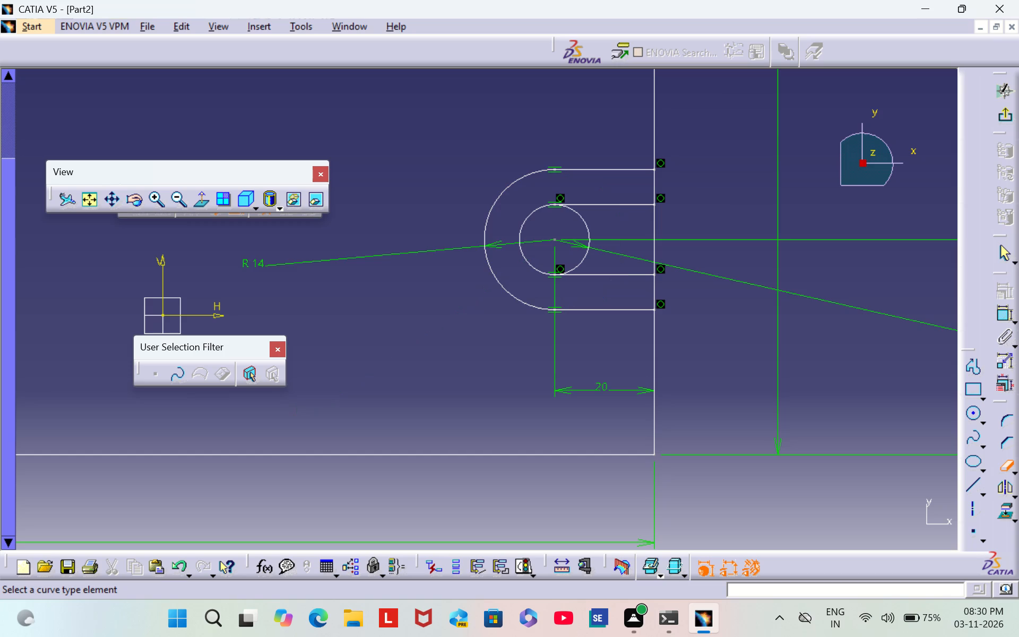
click(586, 237)
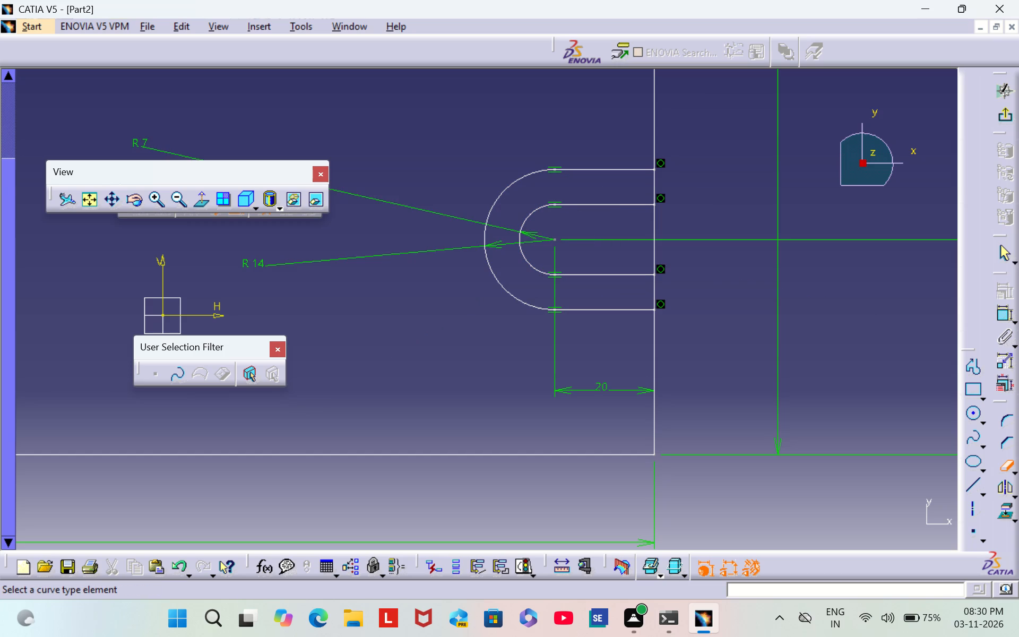
Draw a horizontal 20 mm line from the bottom of the upper pair's outer circle to the rectangle's right side.
middle_drag(757, 168, 746, 330)
scroll(756, 169, down, 1)
middle_drag(721, 218, 724, 420)
middle_drag(714, 249, 709, 324)
scroll(711, 272, down, 1)
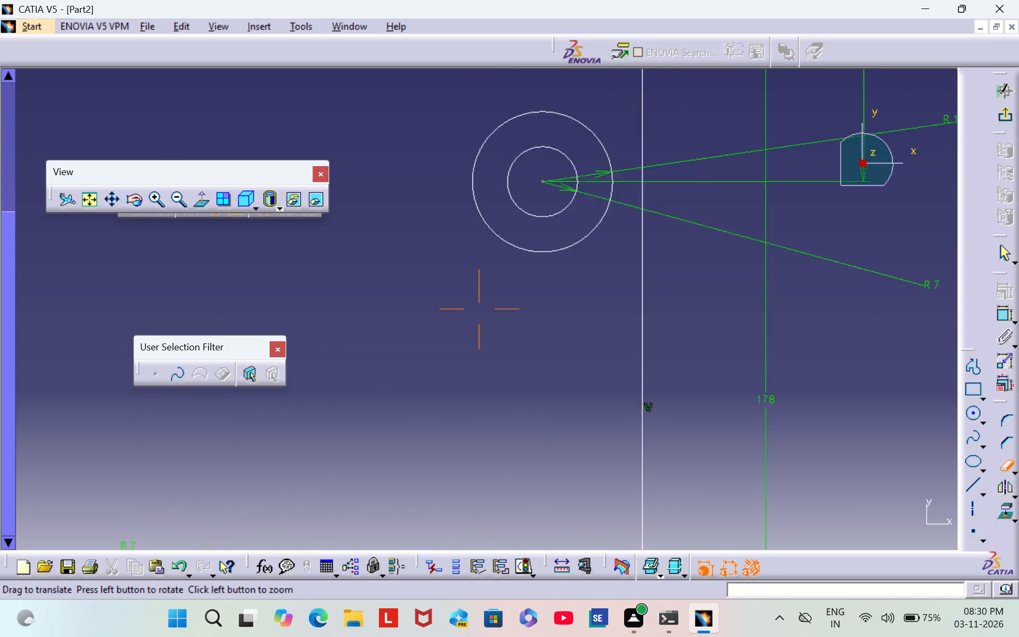
middle_drag(709, 324, 711, 400)
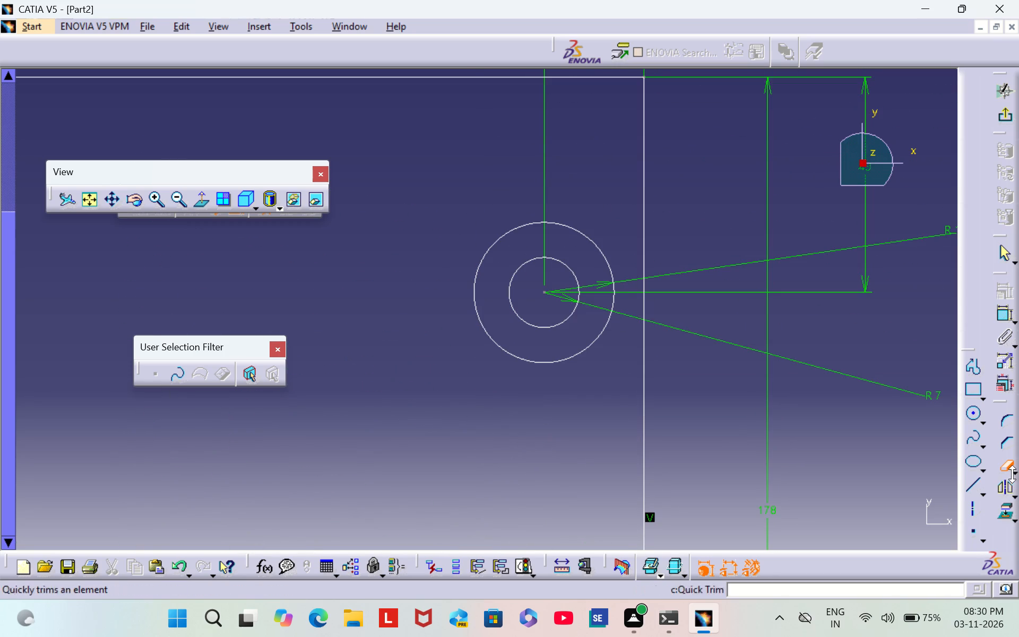
click(1009, 461)
click(714, 210)
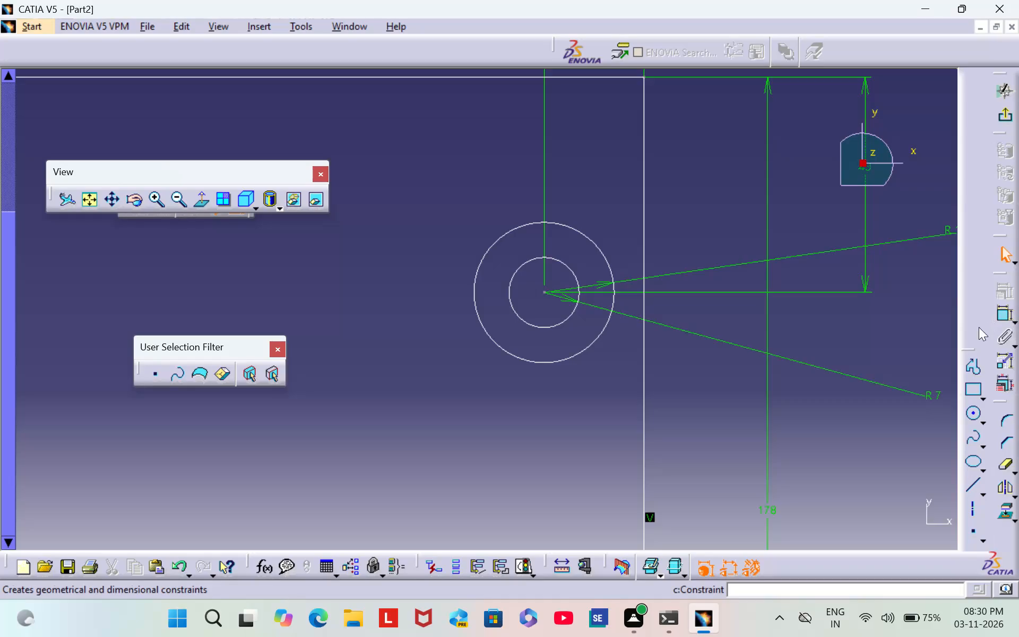
click(971, 482)
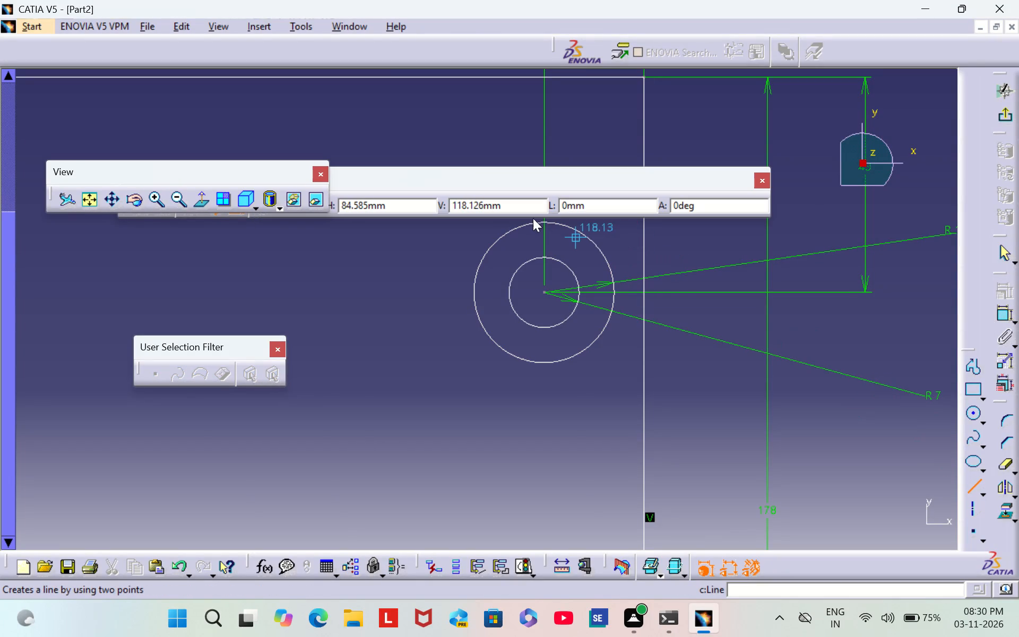
click(544, 362)
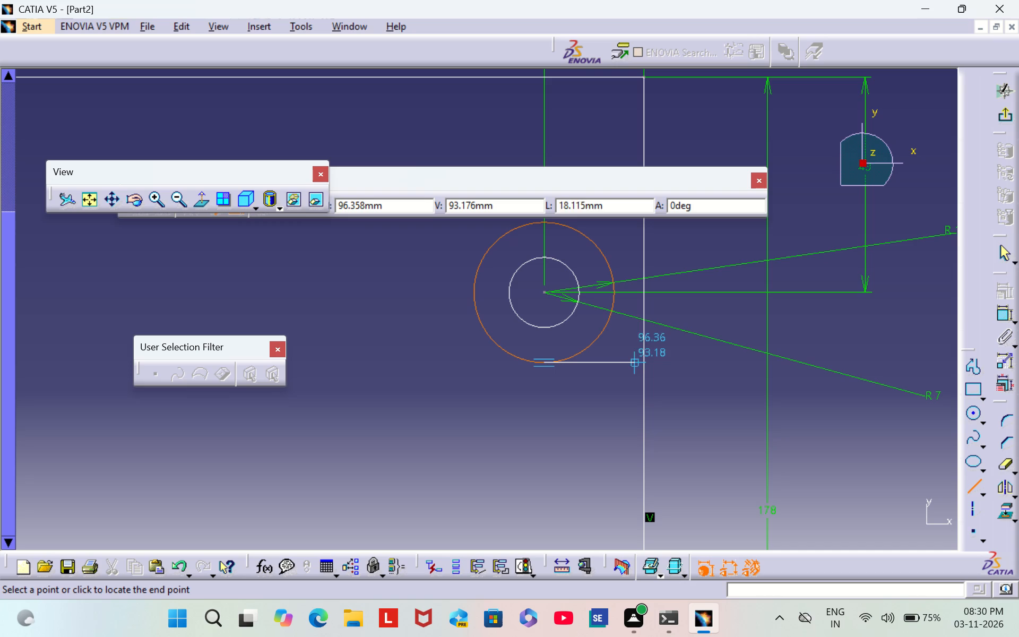
click(643, 361)
click(730, 375)
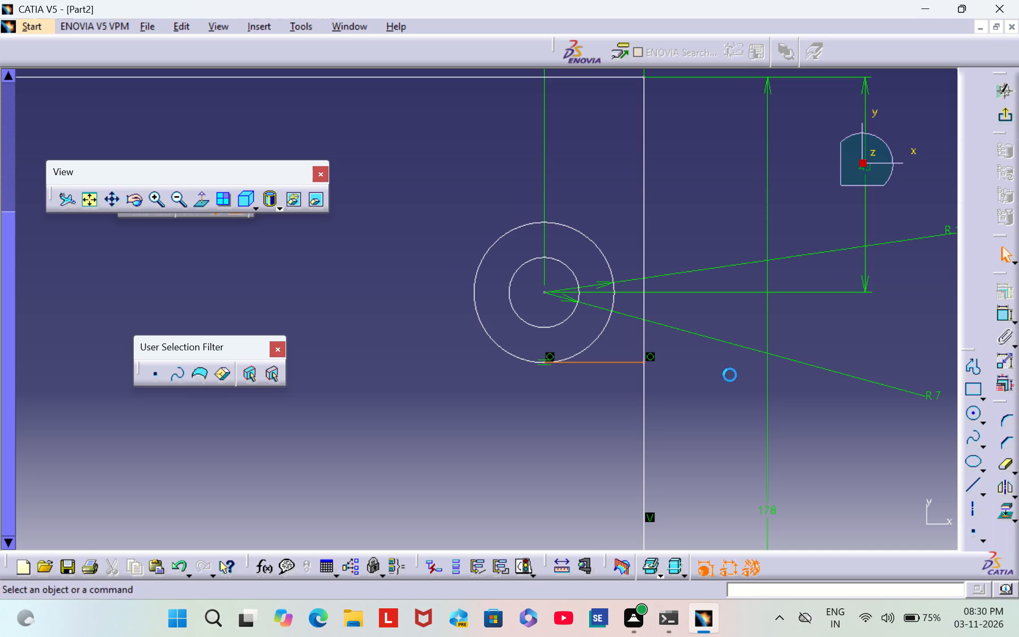
Draw two horizontal 20 mm lines from the bottom and top of the upper pair's inner circle to the rectangle's right side.
click(970, 486)
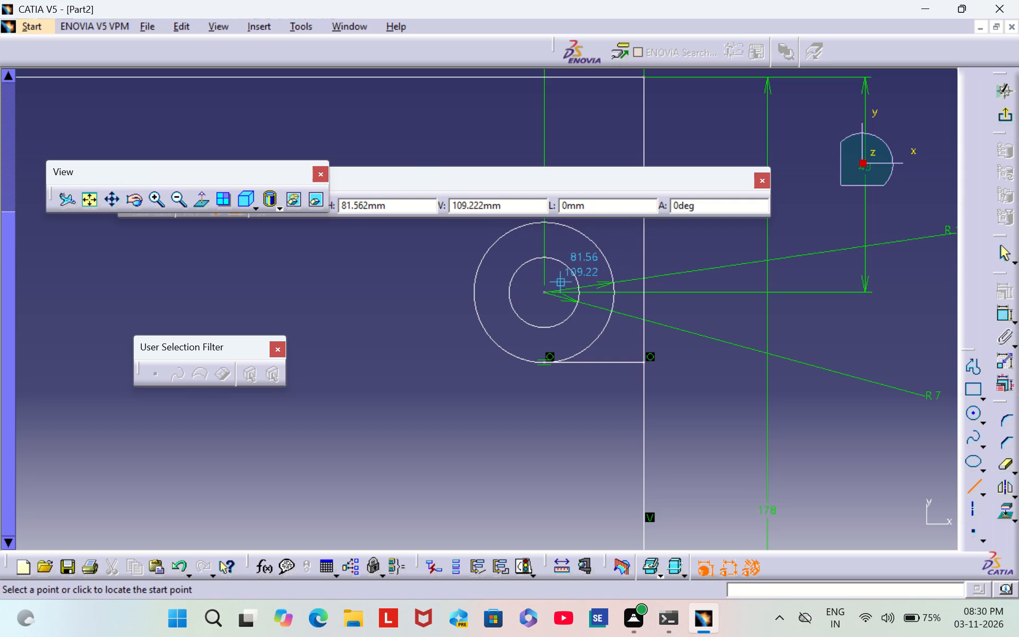
click(543, 326)
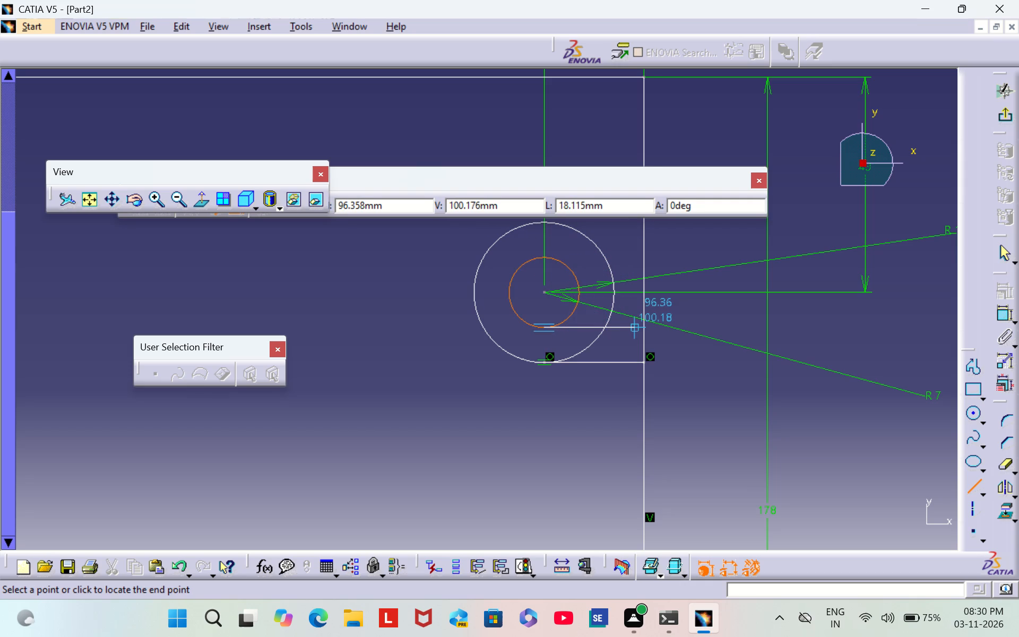
click(644, 328)
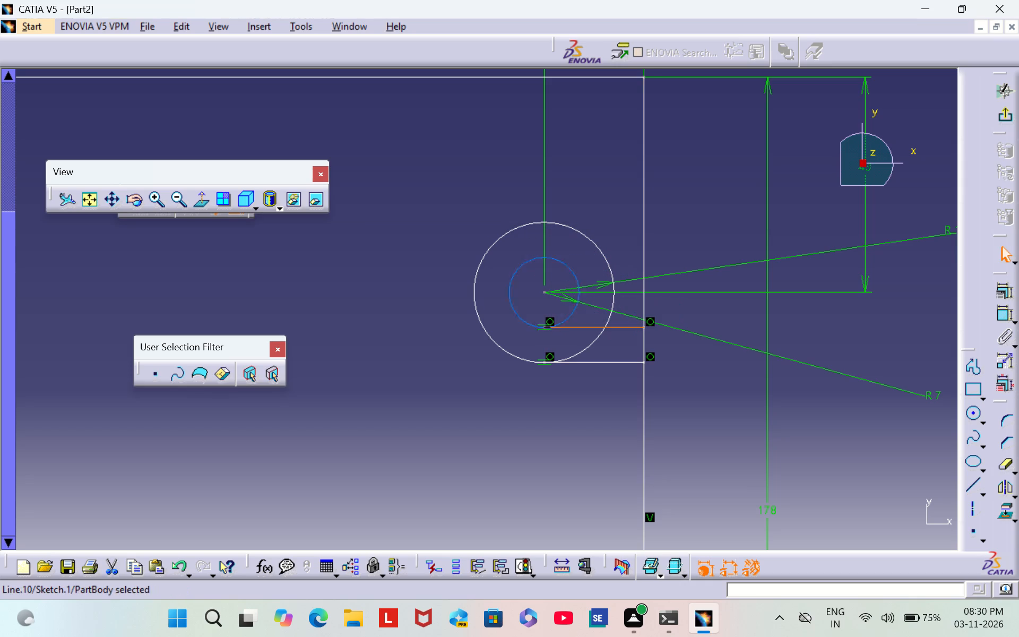
click(732, 322)
click(972, 479)
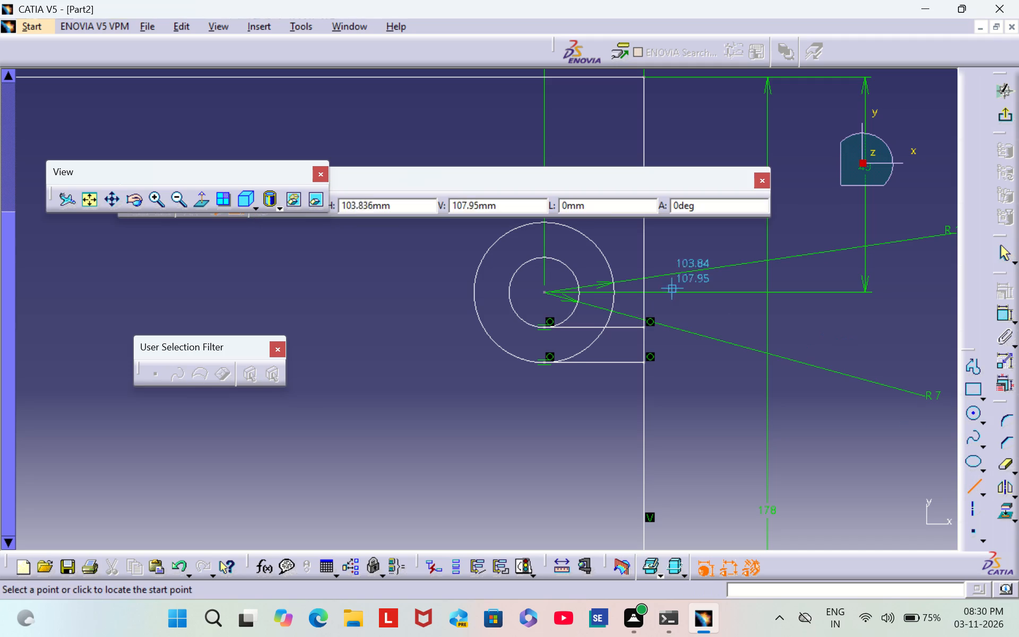
click(543, 256)
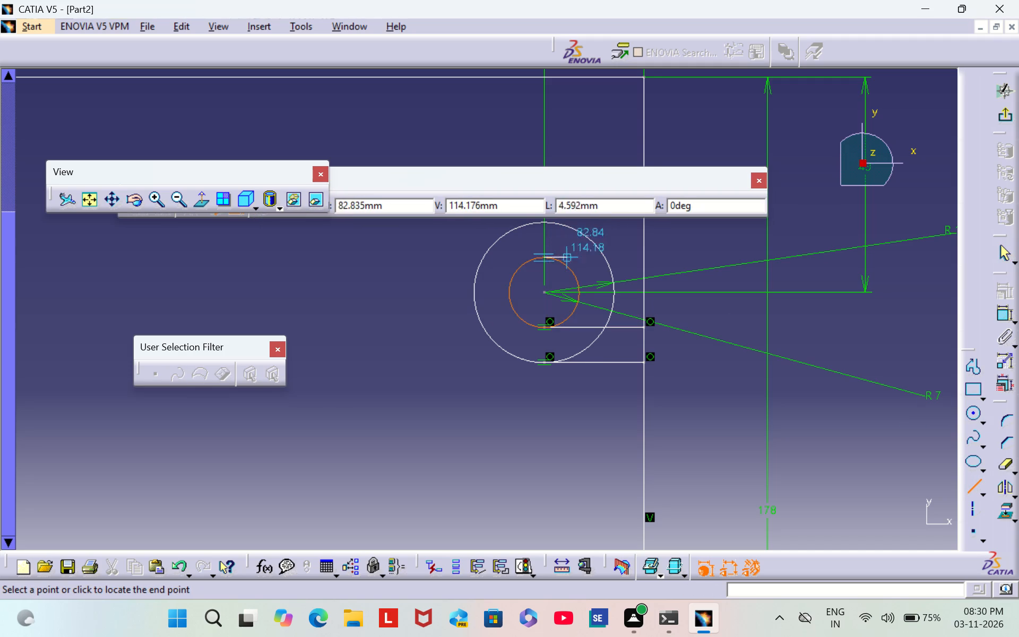
click(643, 256)
click(687, 251)
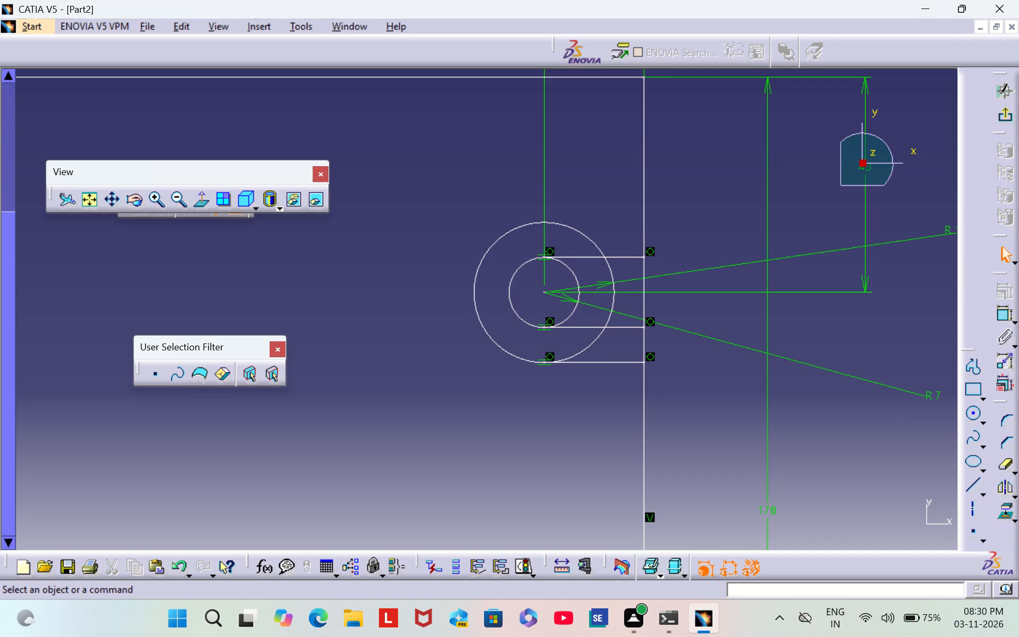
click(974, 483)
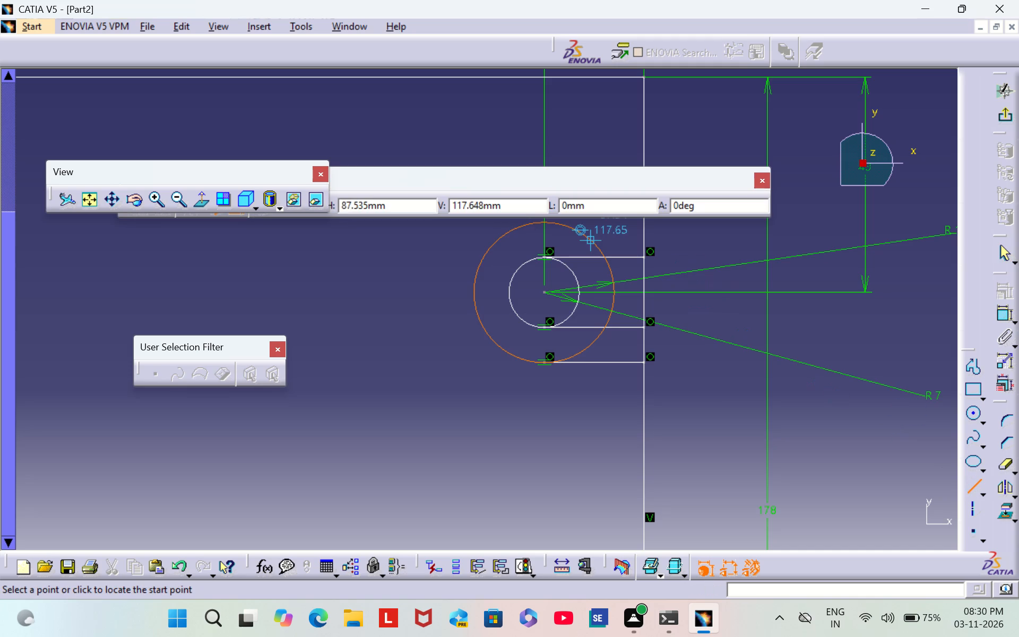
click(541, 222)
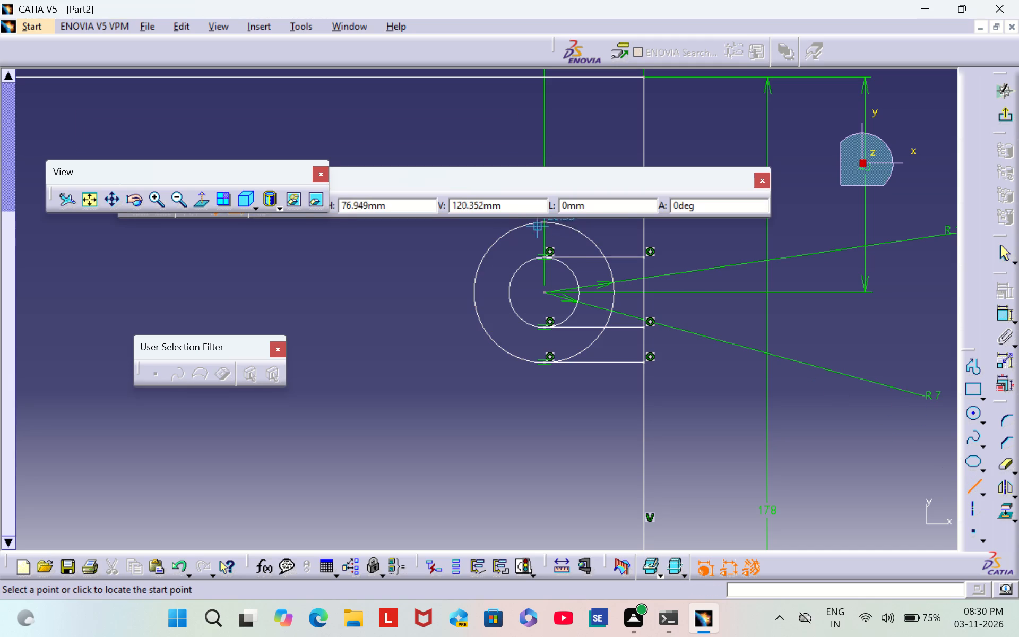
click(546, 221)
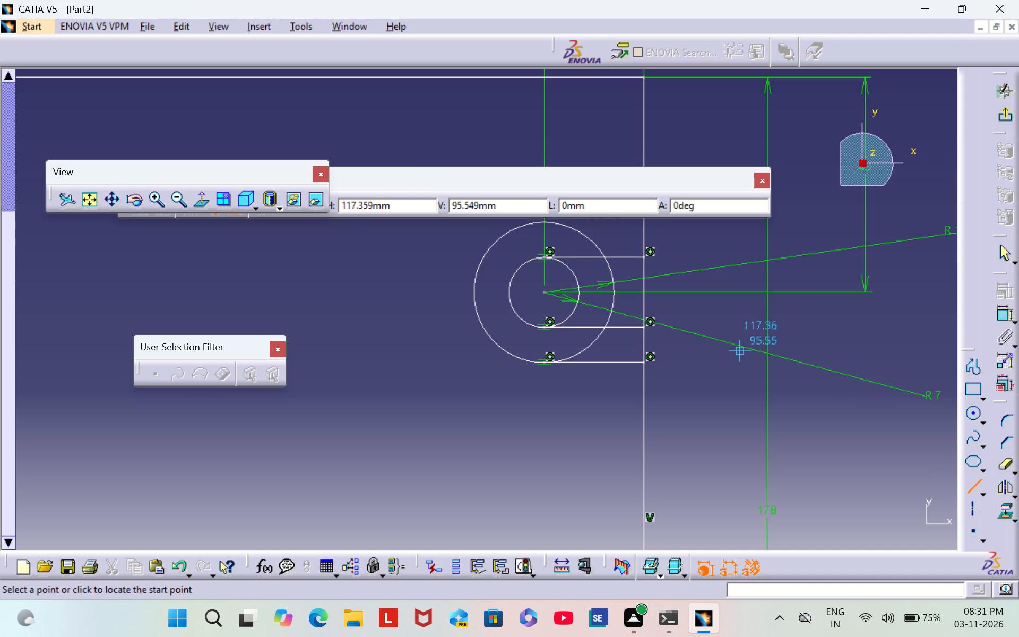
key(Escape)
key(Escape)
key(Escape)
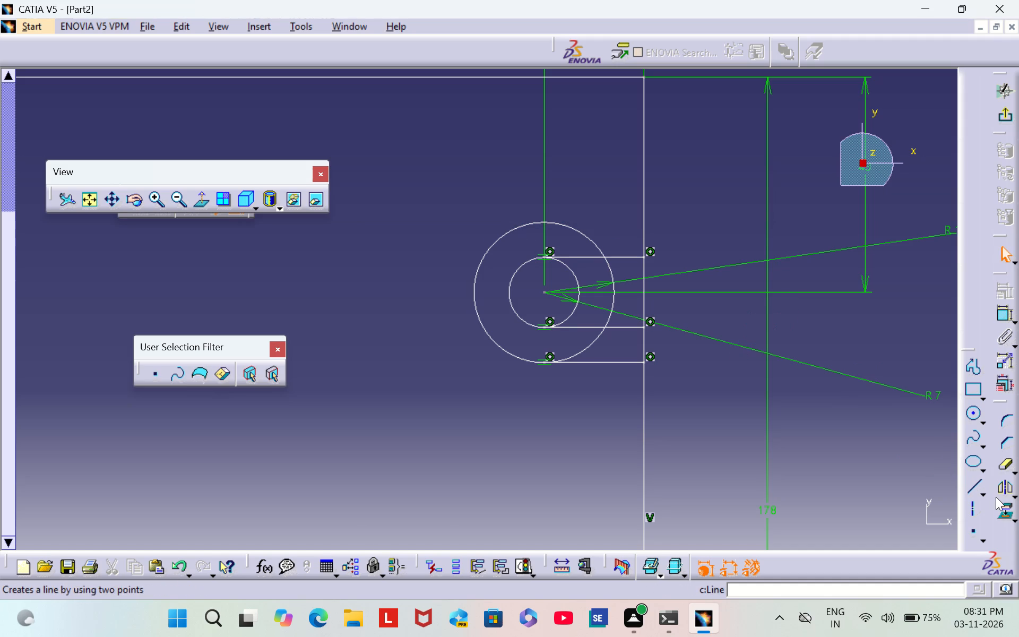
Draw a horizontal 20 mm line from the top of the upper pair's outer circle to the rectangle's right side.
click(966, 488)
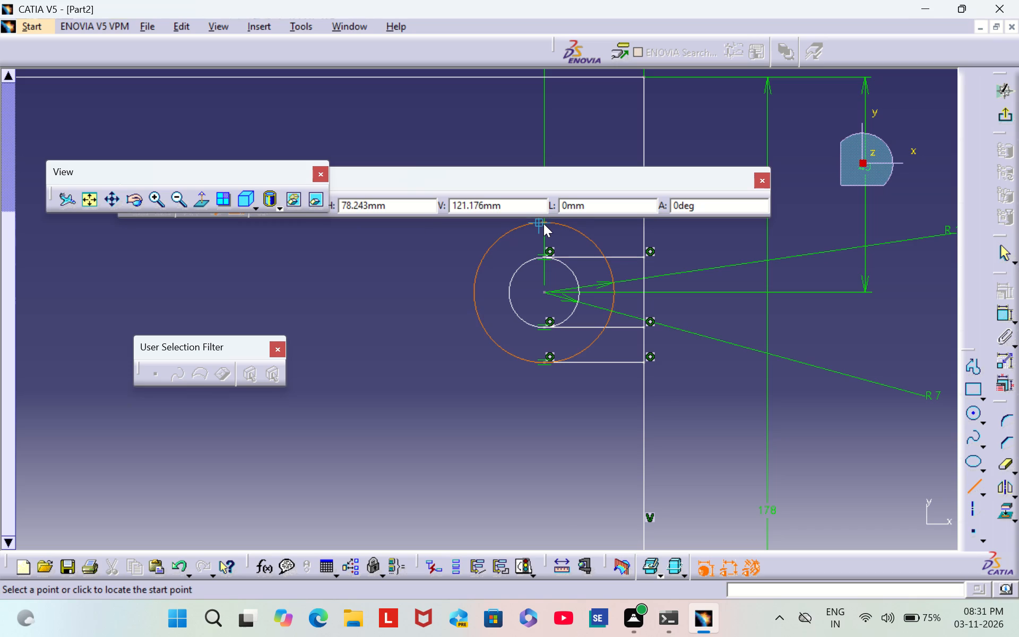
click(543, 221)
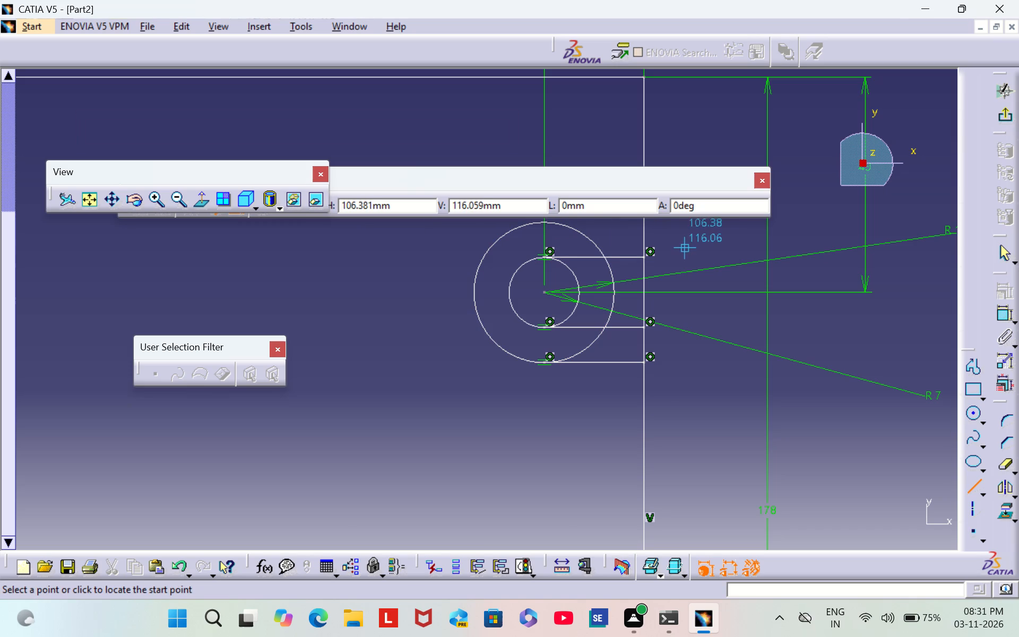
drag(511, 177, 588, 69)
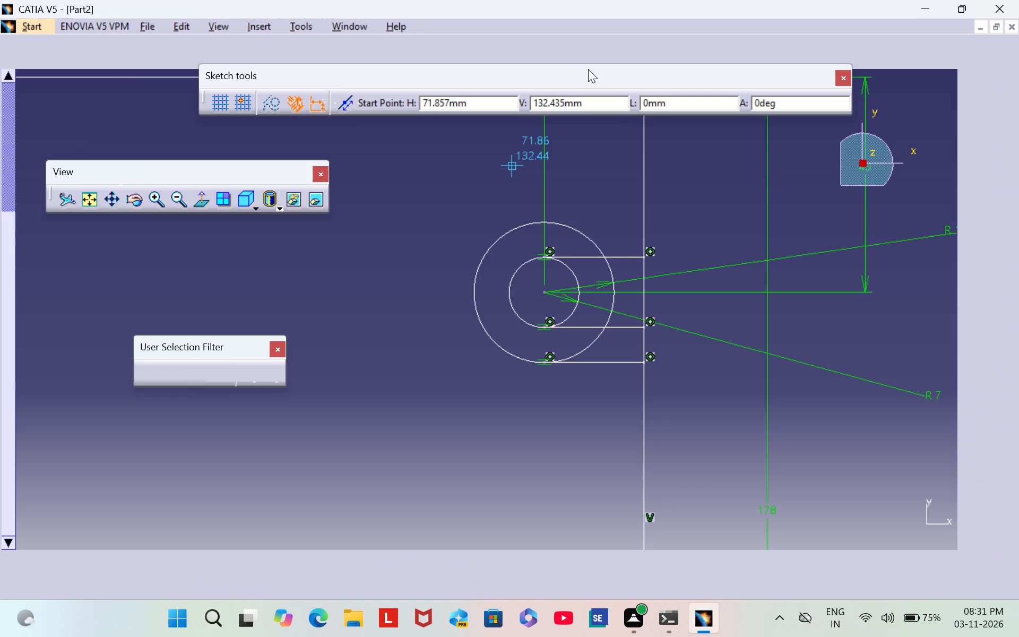
click(543, 221)
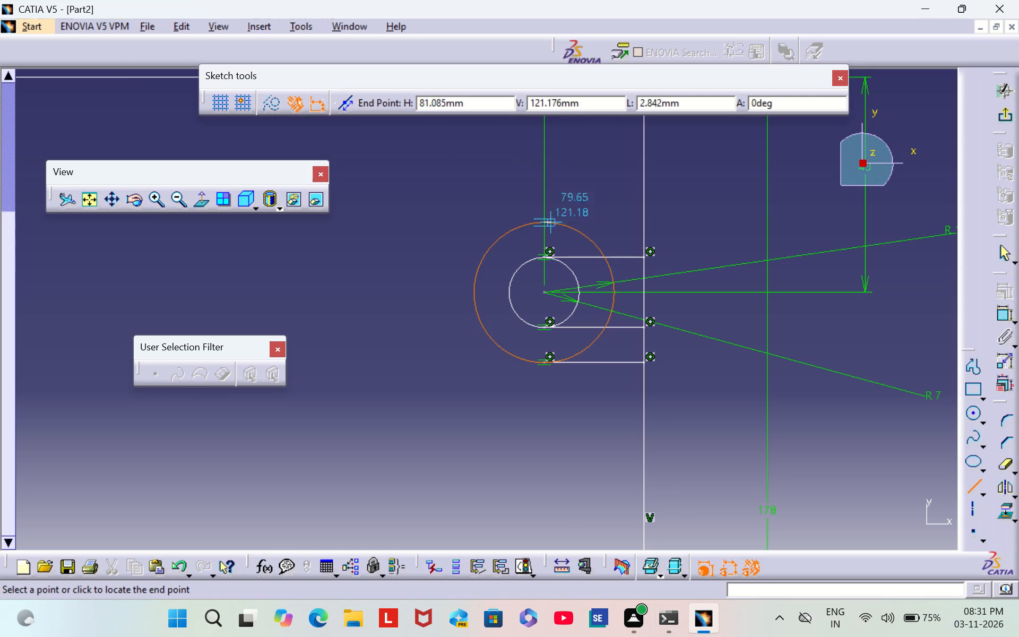
click(643, 222)
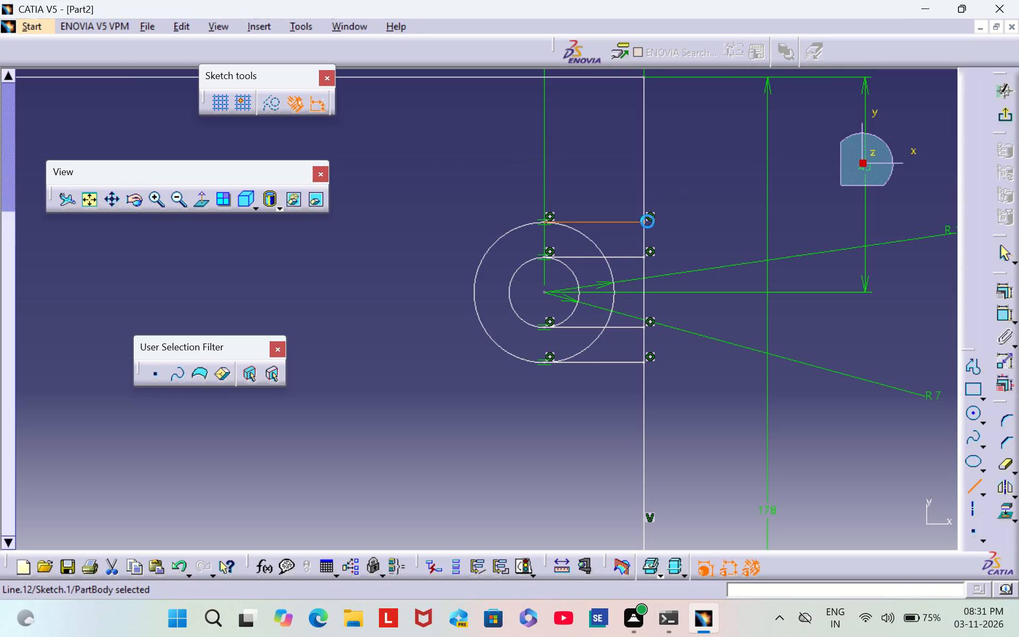
click(696, 219)
Quick Trim the right halves of the upper pair's outer and inner circles, leaving two nested U-shaped profiles open toward the rectangle's right side.
double_click(1005, 462)
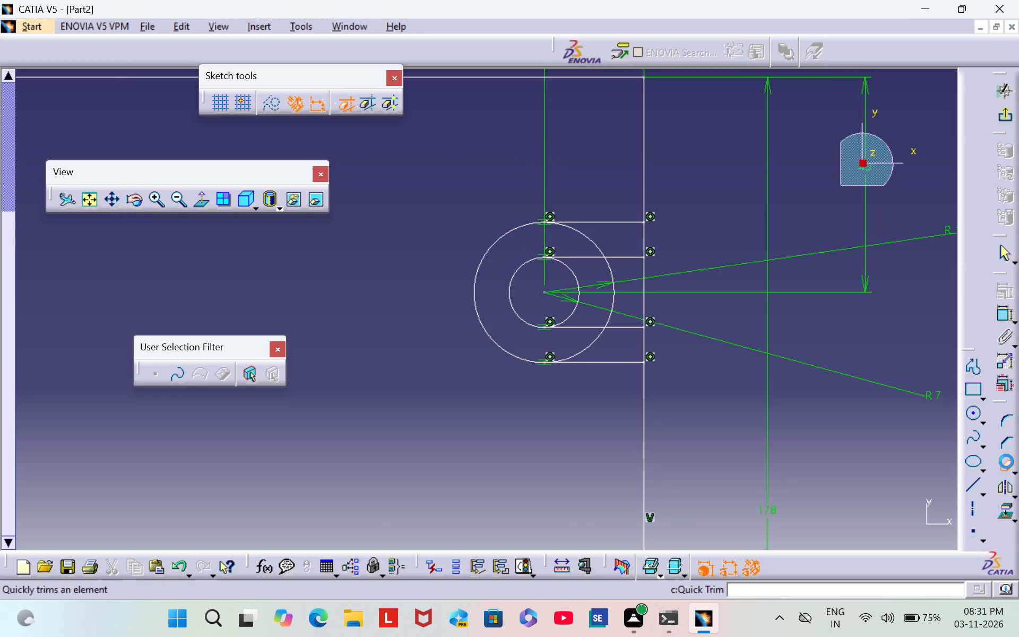
click(609, 300)
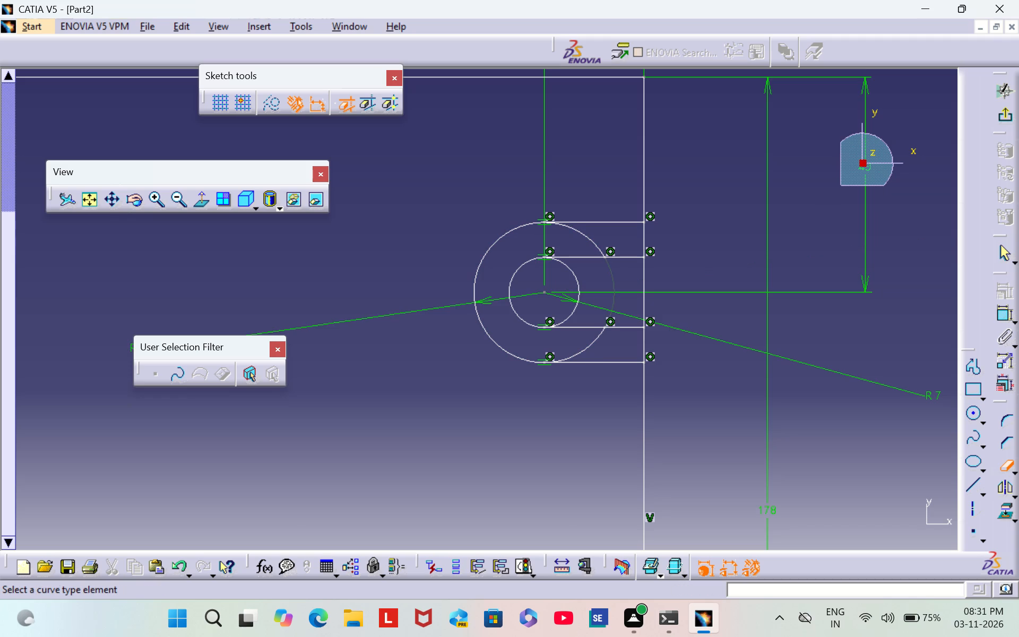
click(582, 231)
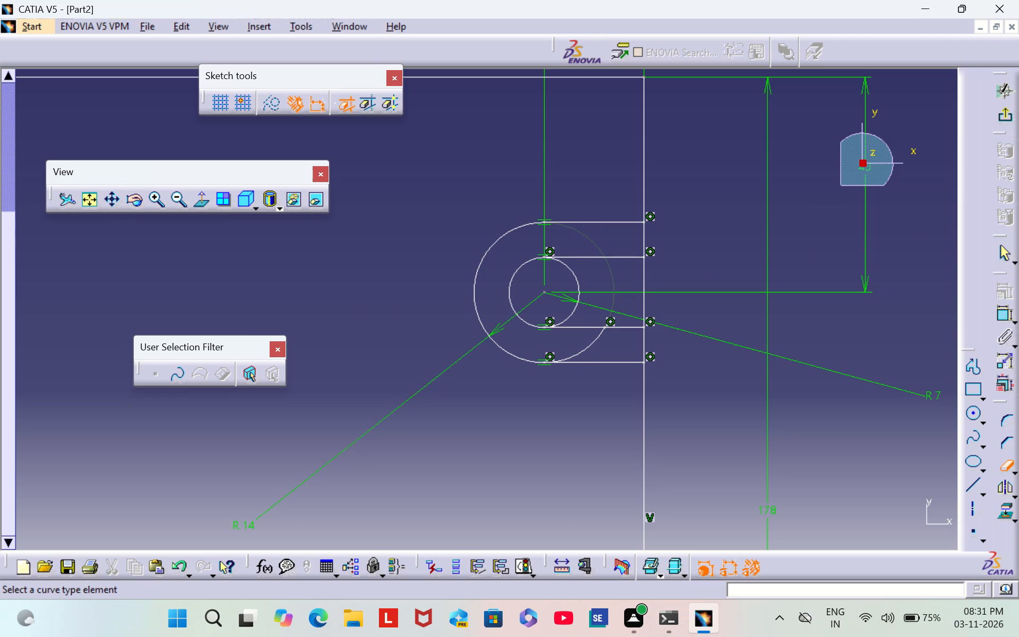
click(589, 346)
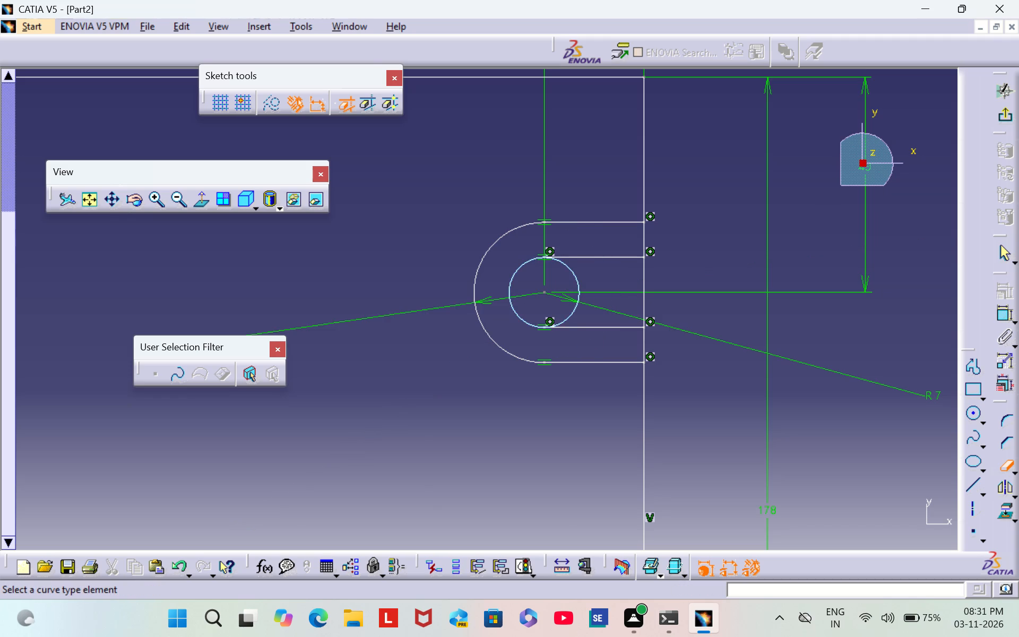
click(570, 309)
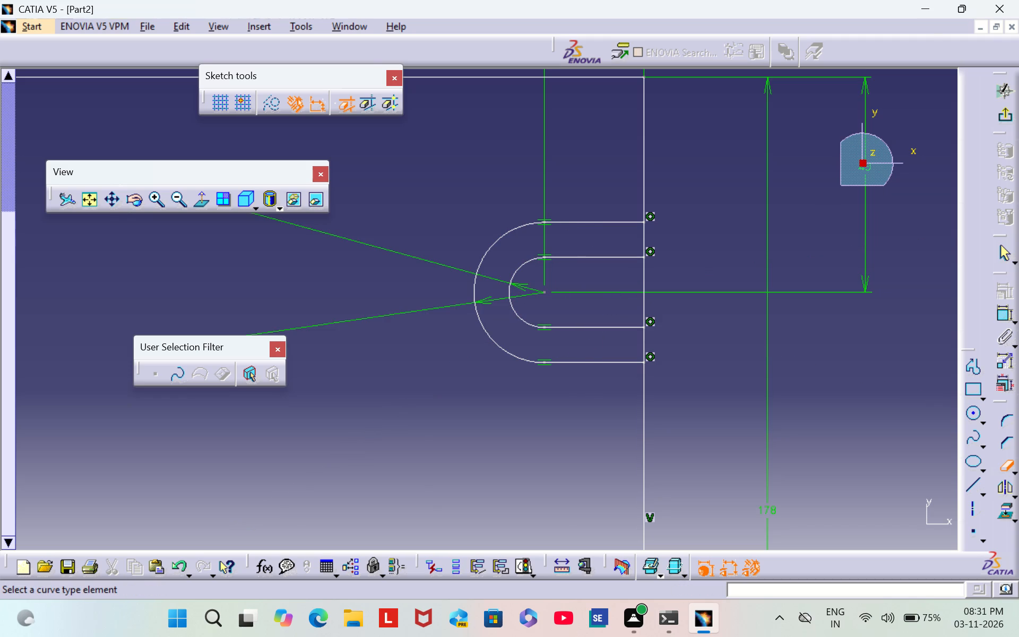
click(1007, 464)
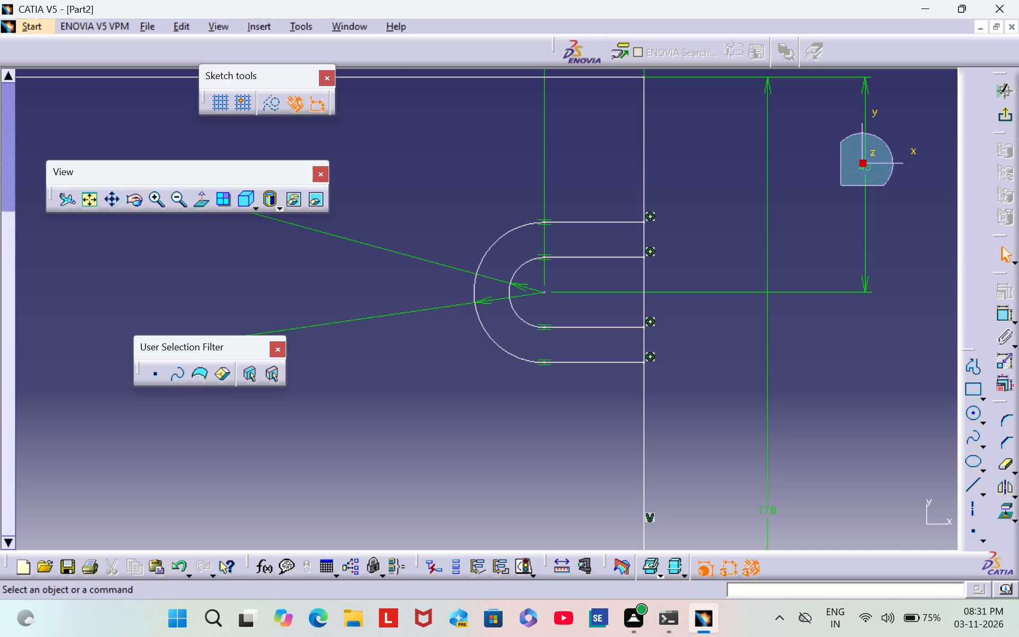
Quick Trim the rectangle's right side across the mouths of the upper and lower inner U profiles, converting the length constraint into a distance.
double_click(1004, 464)
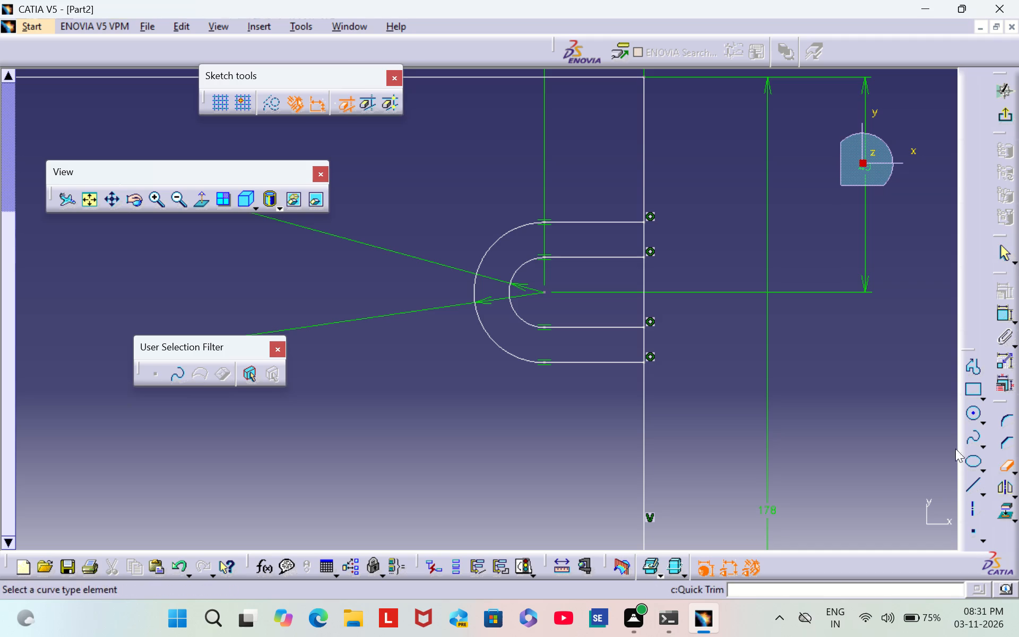
click(643, 287)
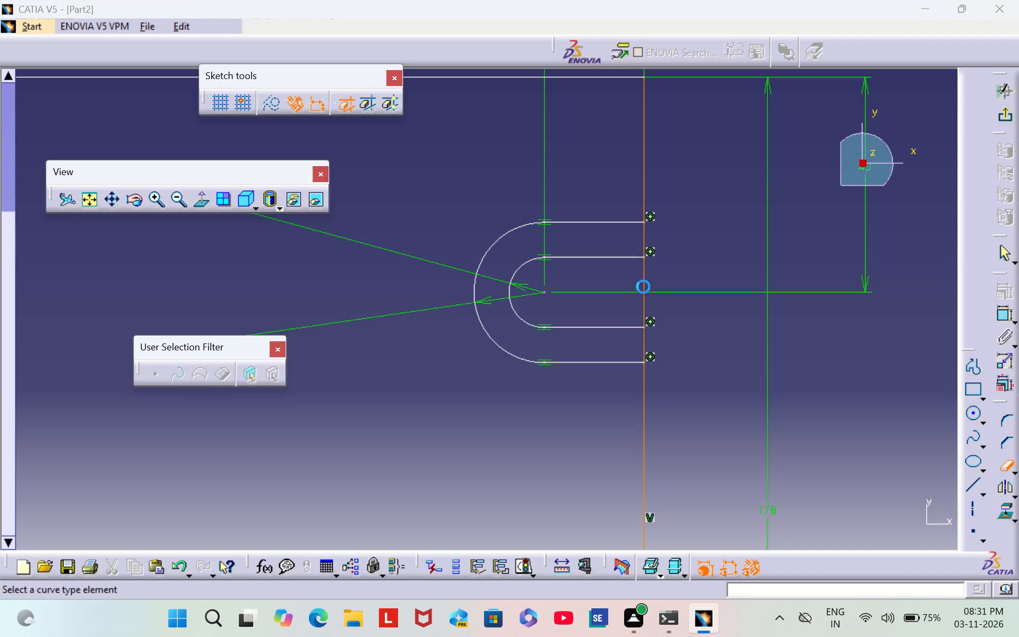
click(539, 339)
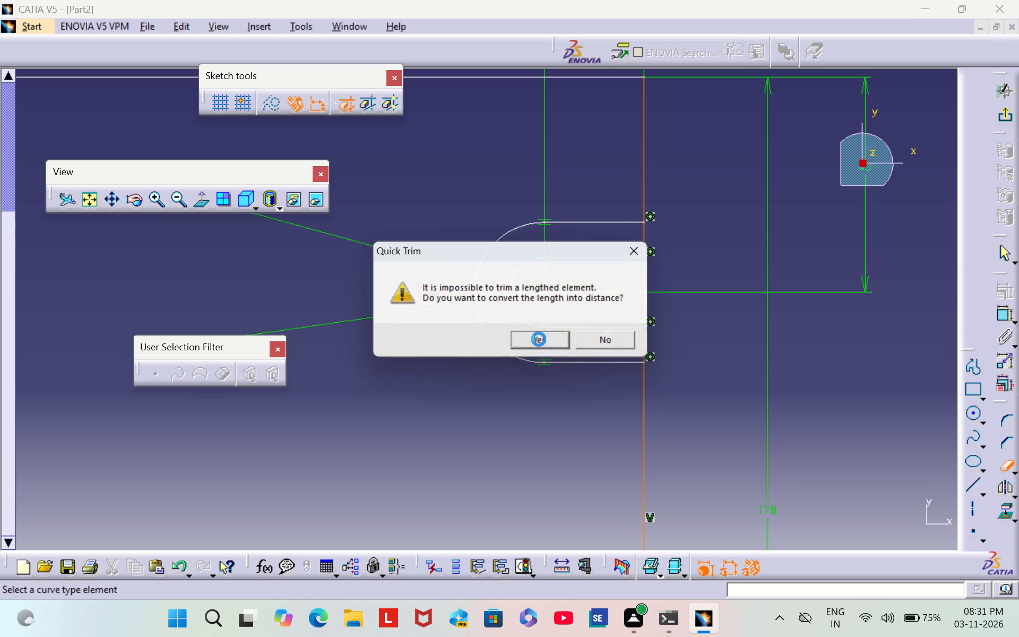
middle_drag(692, 423, 738, 190)
middle_drag(803, 426, 791, 185)
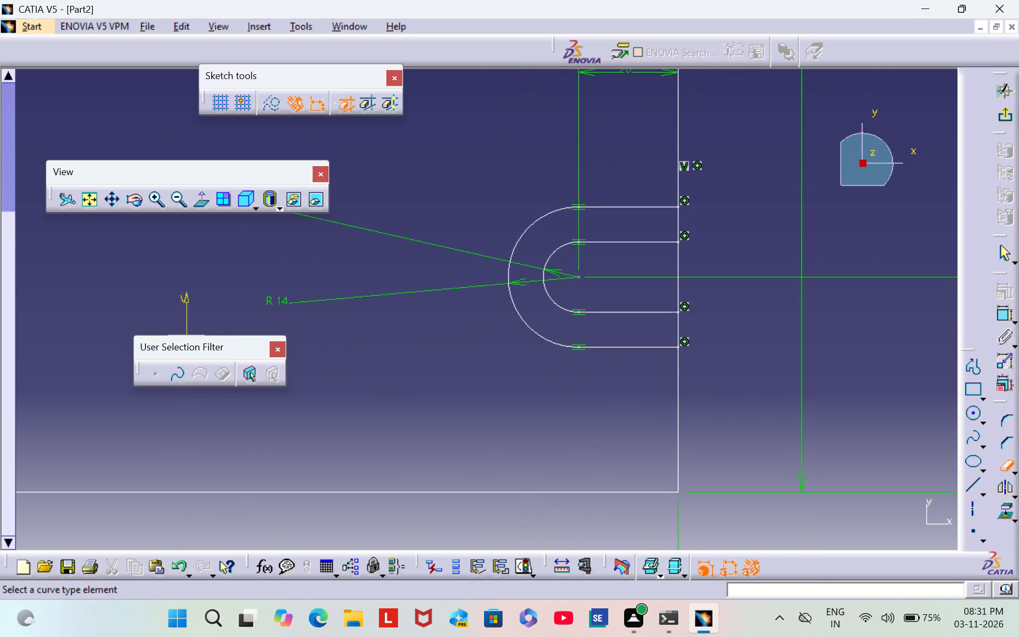
click(677, 290)
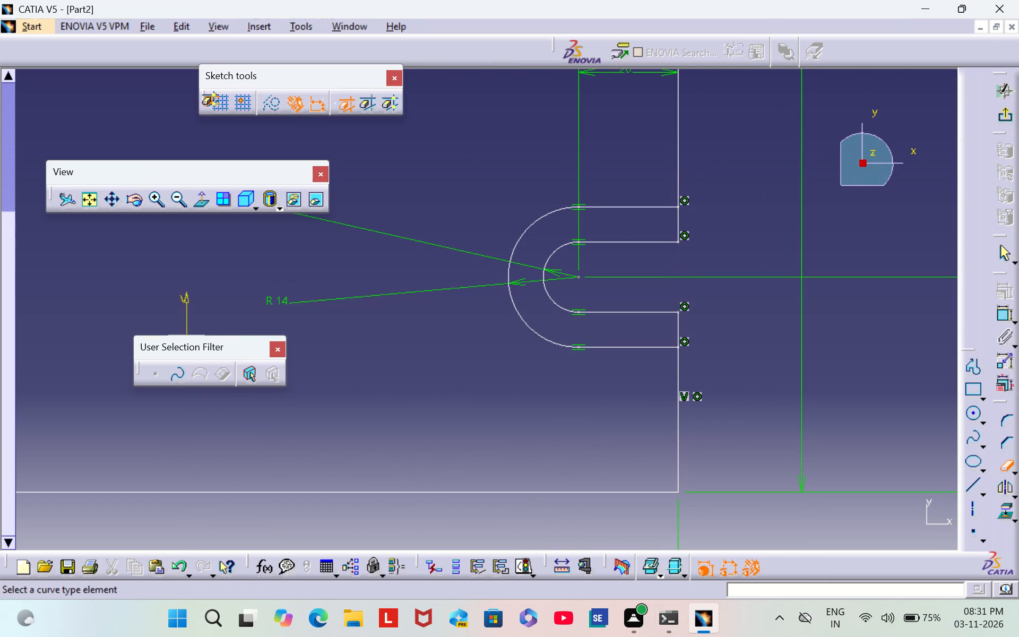
click(1008, 468)
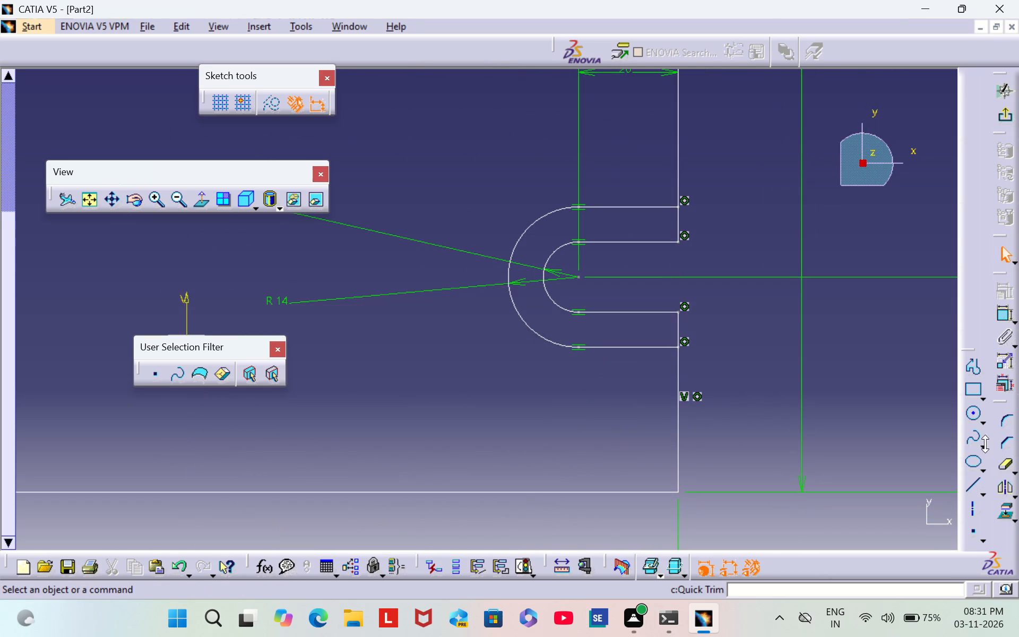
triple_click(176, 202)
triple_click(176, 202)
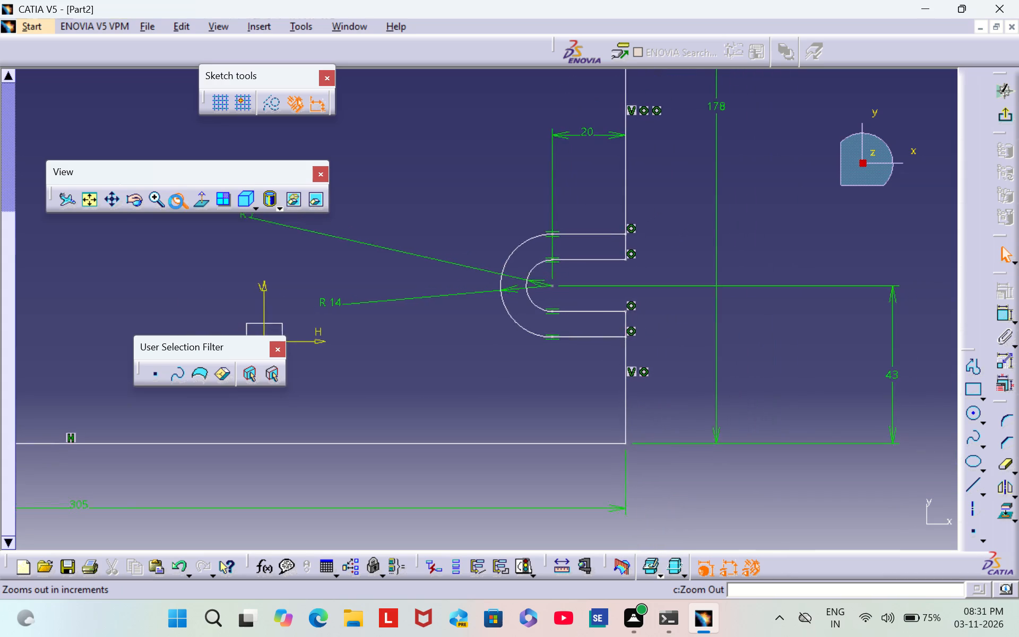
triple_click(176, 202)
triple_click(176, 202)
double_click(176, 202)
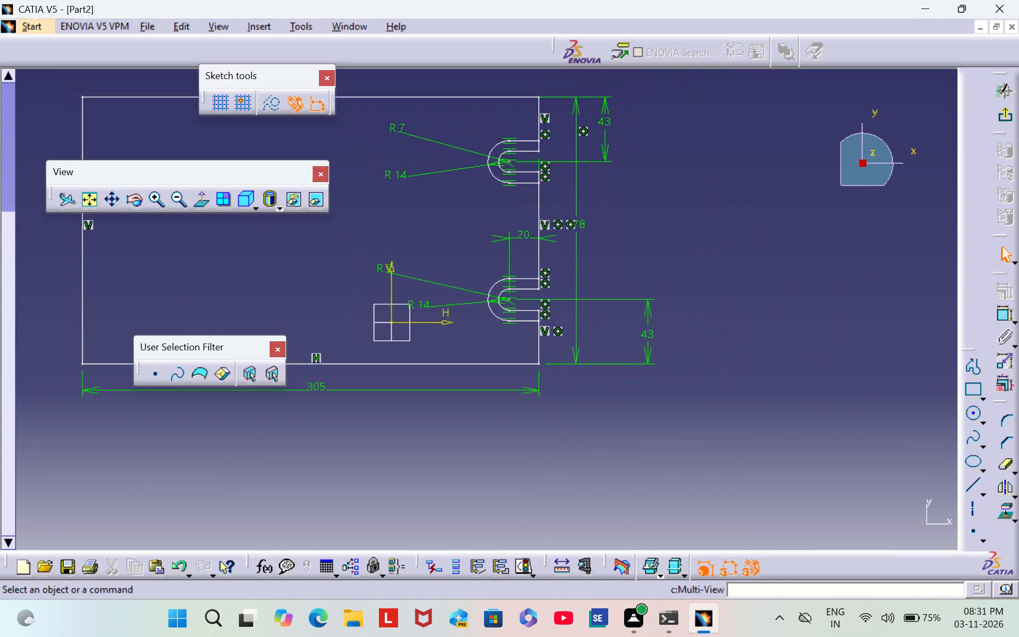
Constrain the rectangle's two bottom corner points as symmetric about the sketch's vertical axis.
click(754, 280)
middle_drag(754, 279, 892, 295)
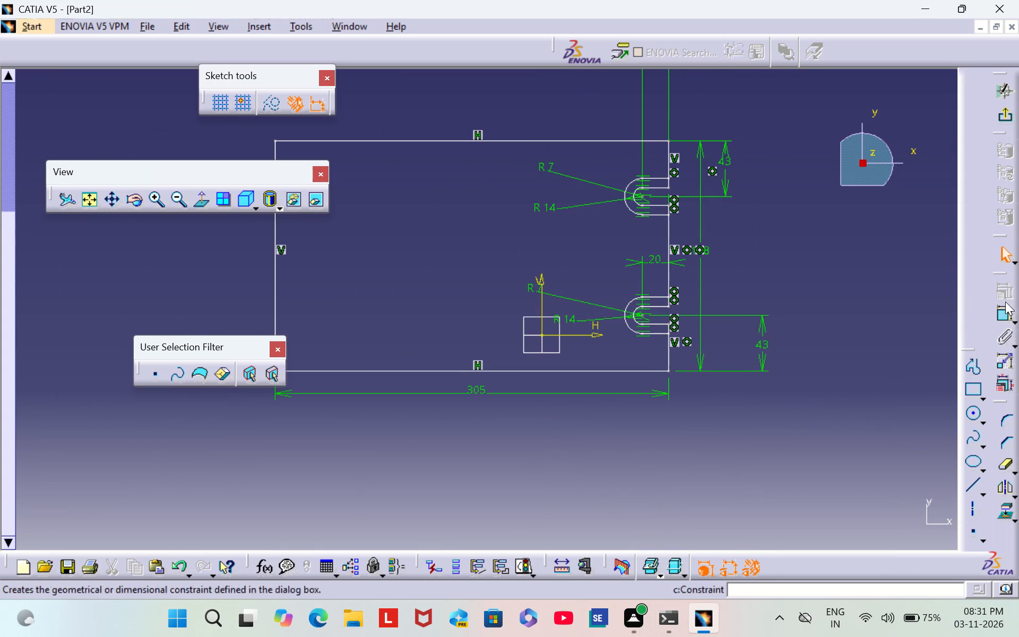
double_click(1001, 314)
middle_drag(368, 308, 411, 309)
scroll(377, 308, down, 1)
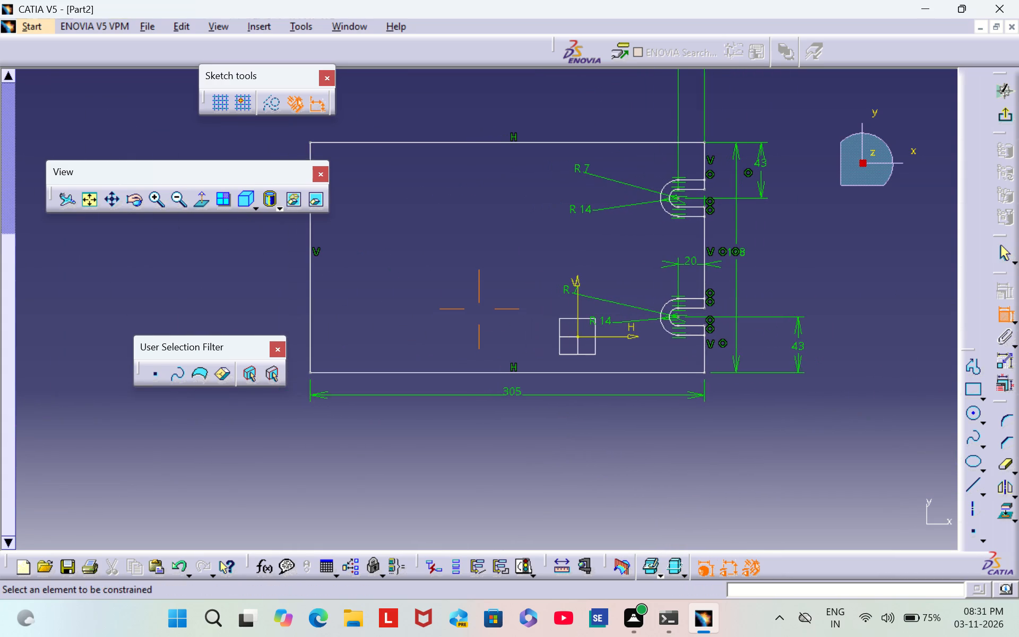
middle_drag(411, 309, 416, 309)
click(319, 371)
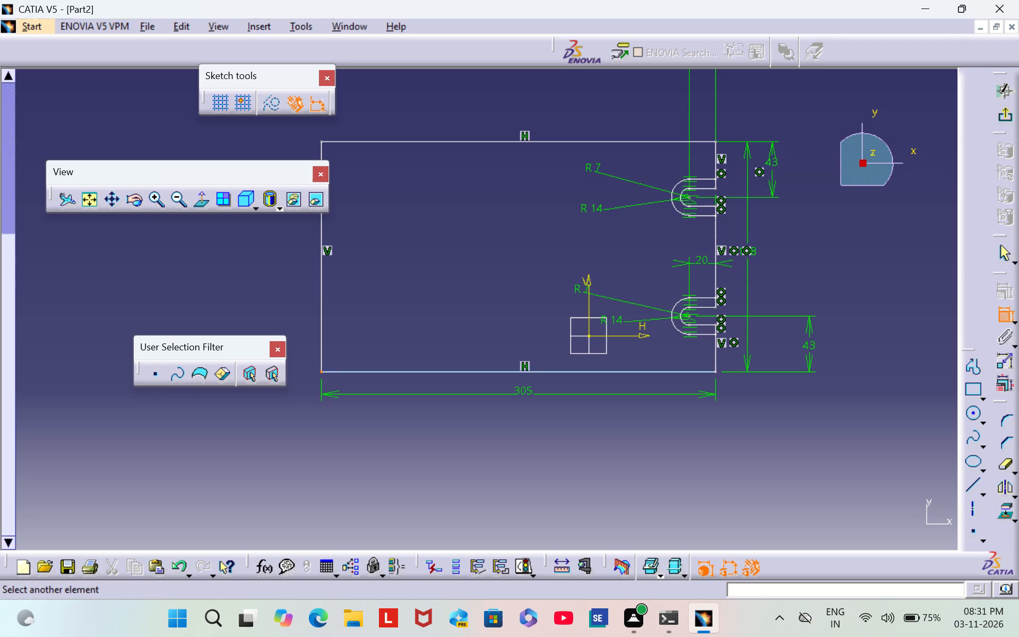
click(715, 369)
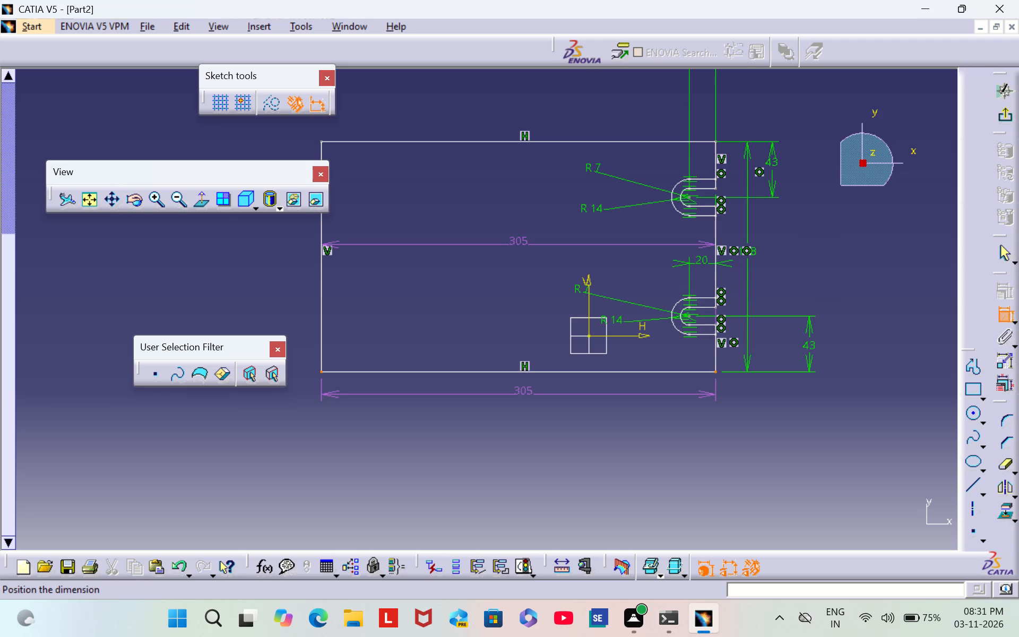
right_click(689, 364)
click(763, 506)
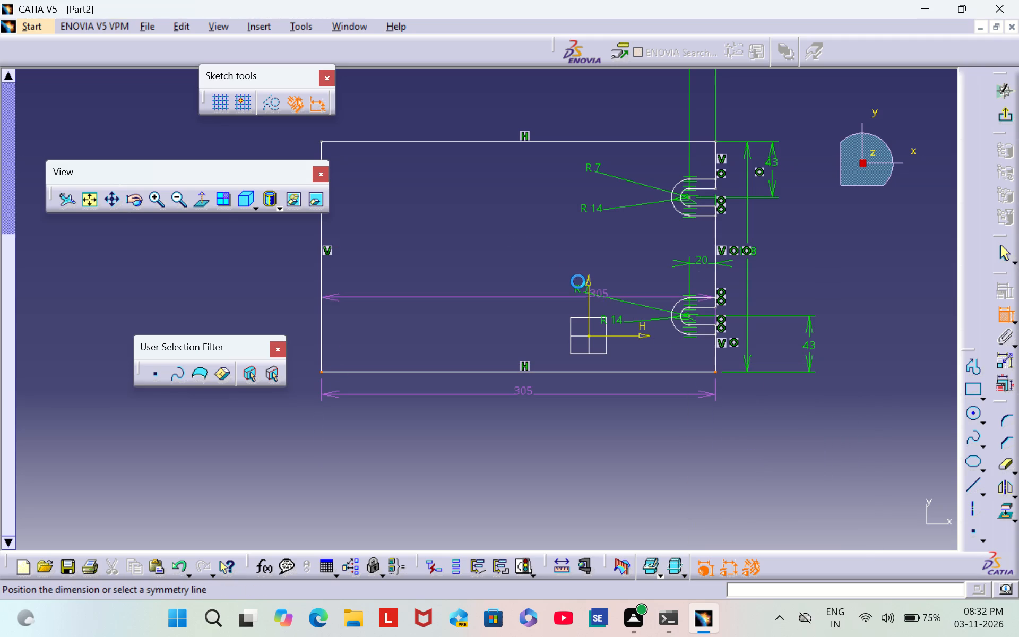
click(588, 300)
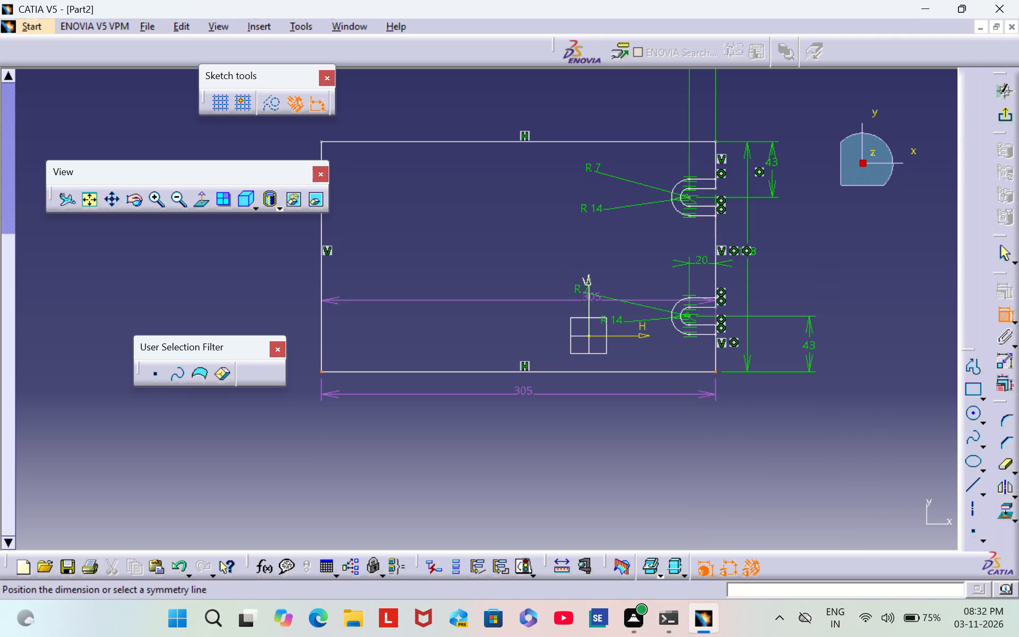
click(590, 304)
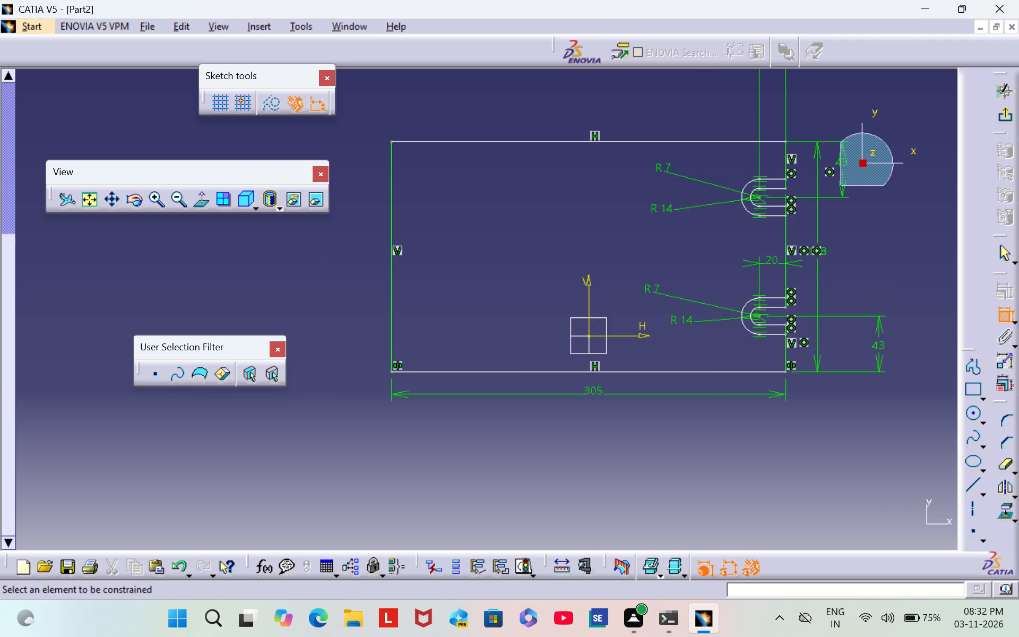
Constrain the rectangle's top and bottom sides as symmetric about the sketch's horizontal axis.
click(516, 142)
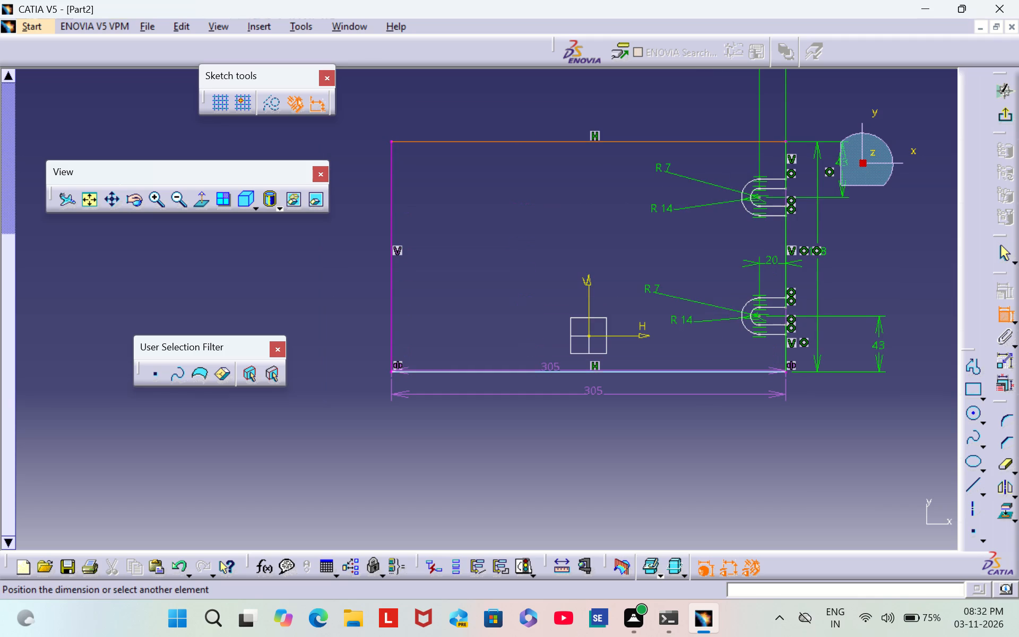
click(546, 370)
right_click(561, 304)
click(627, 458)
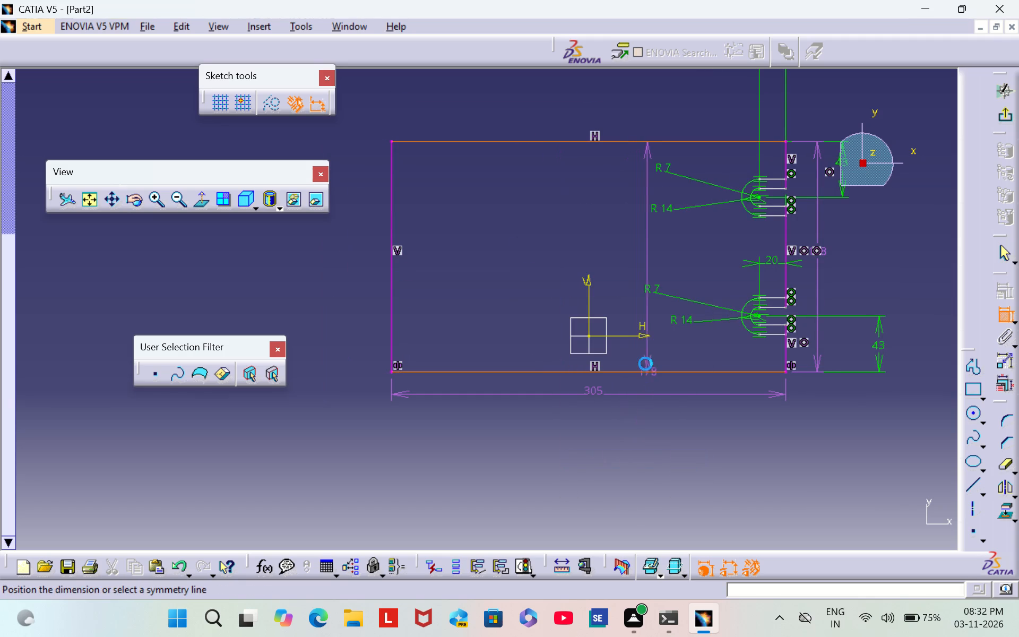
click(647, 332)
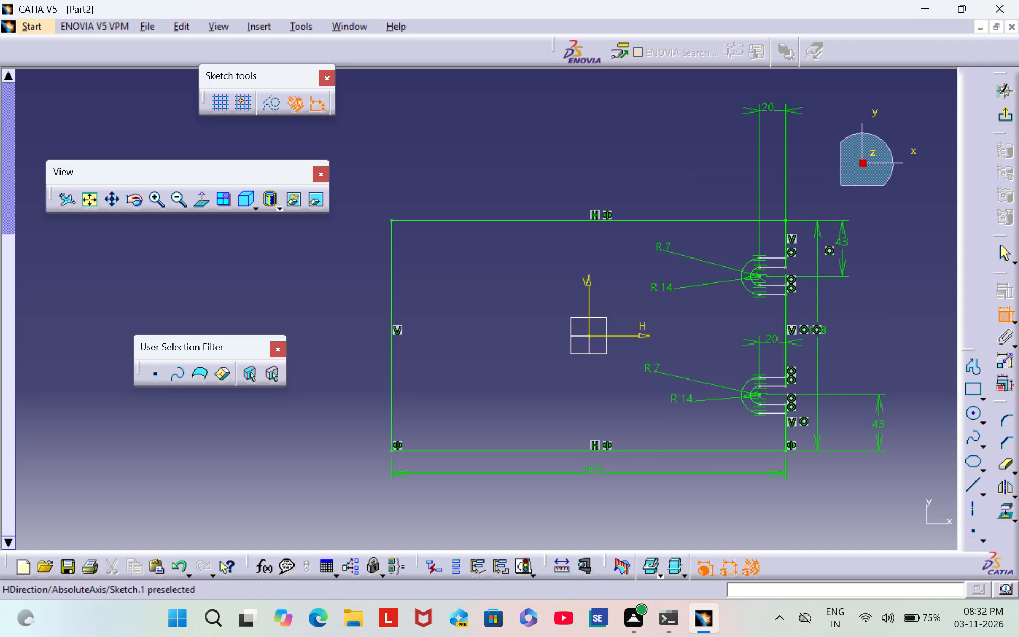
middle_drag(878, 337, 810, 262)
scroll(878, 337, down, 1)
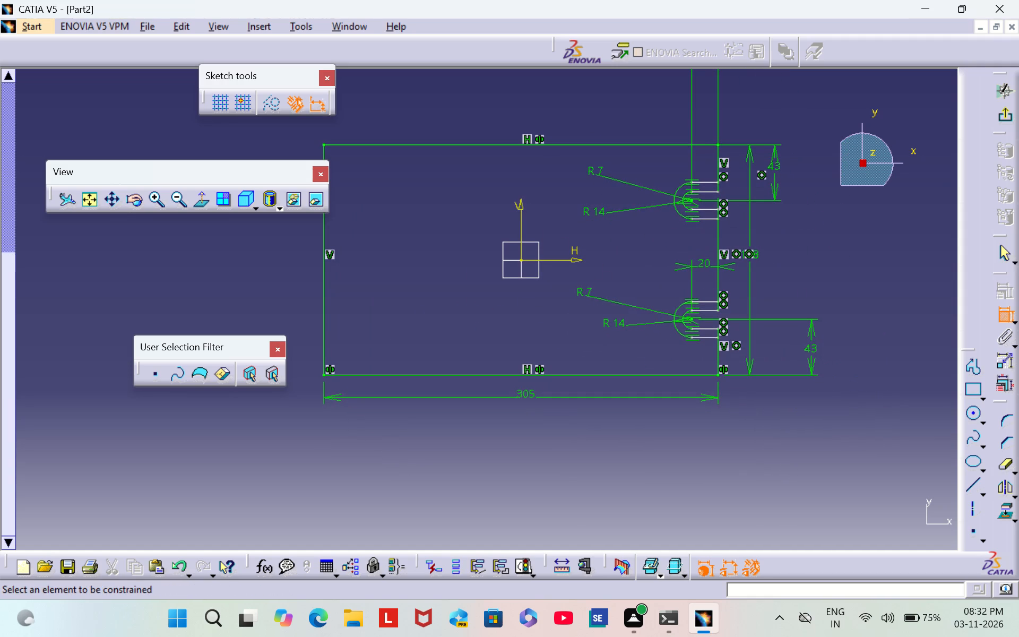
click(892, 281)
click(1005, 317)
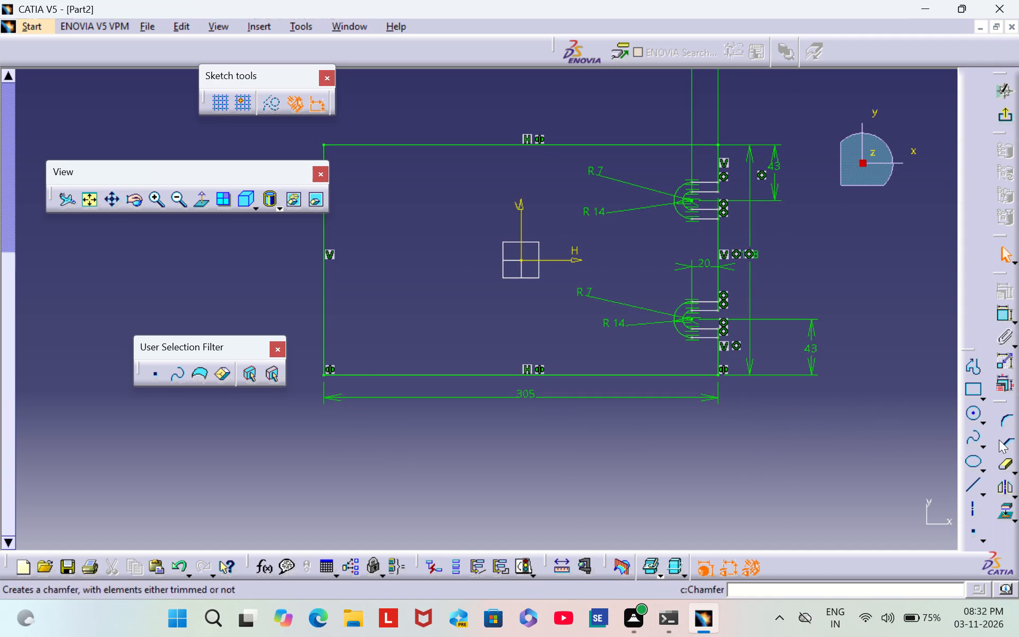
Mirror the lower slot's outer and inner arcs and its four horizontal lines, one at a time, about the vertical axis onto the rectangle's left side.
double_click(1005, 485)
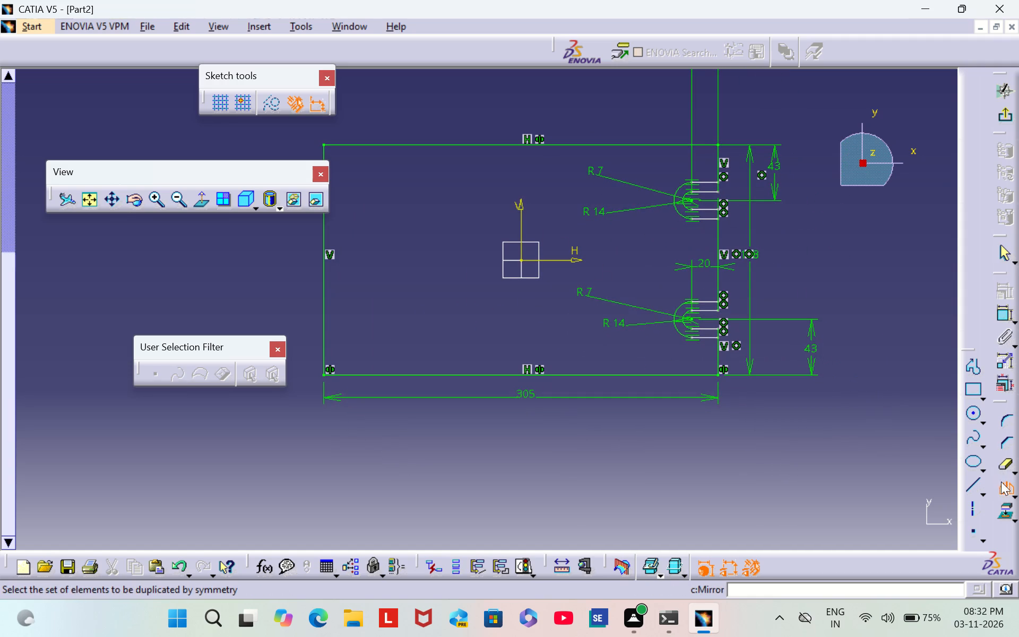
click(672, 326)
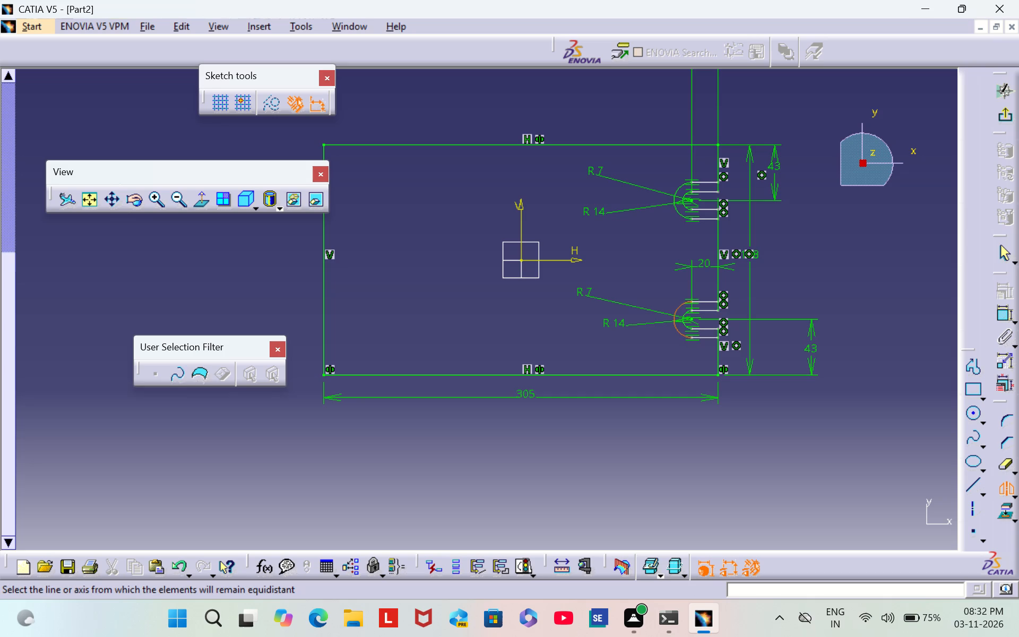
click(685, 314)
click(521, 213)
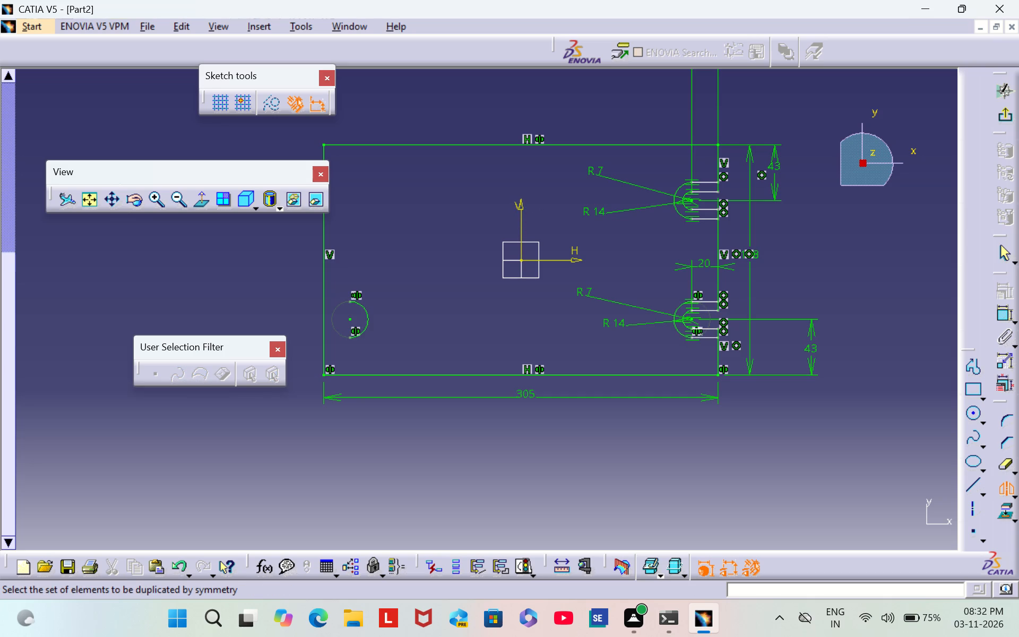
click(702, 299)
click(520, 217)
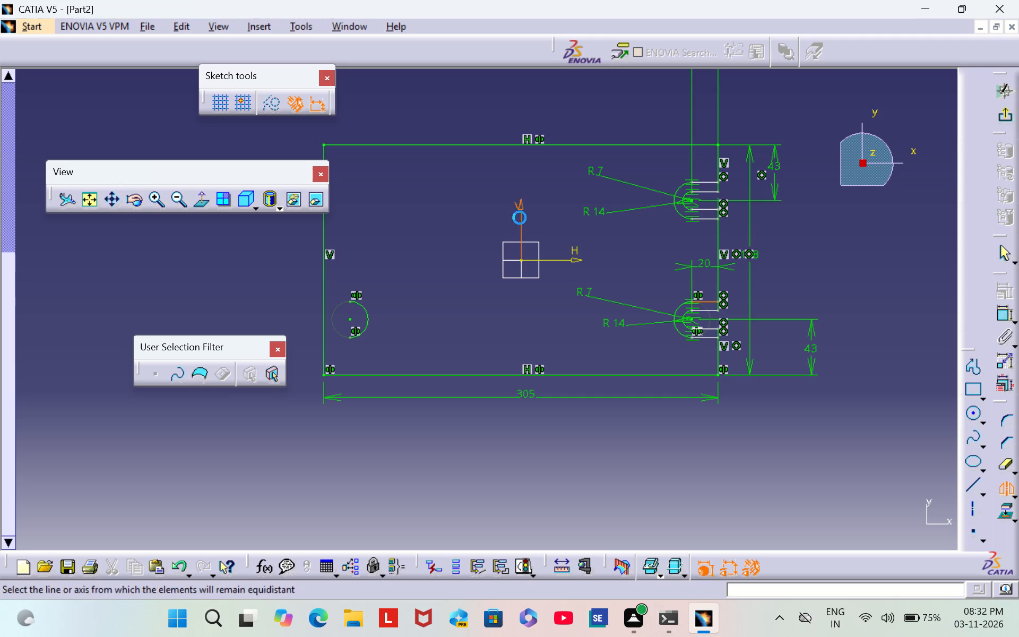
click(702, 309)
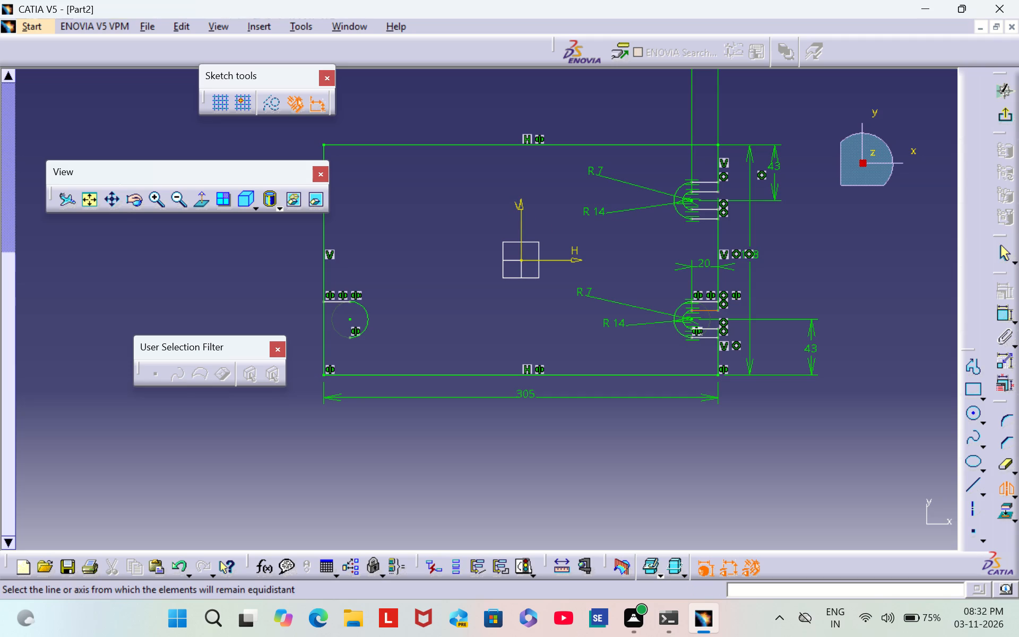
click(521, 231)
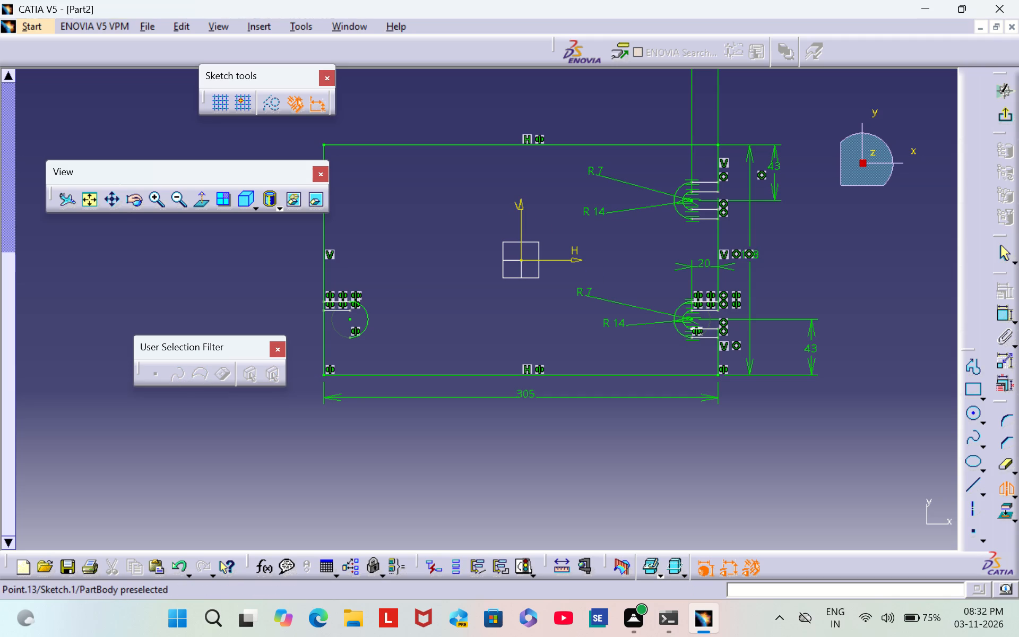
click(683, 318)
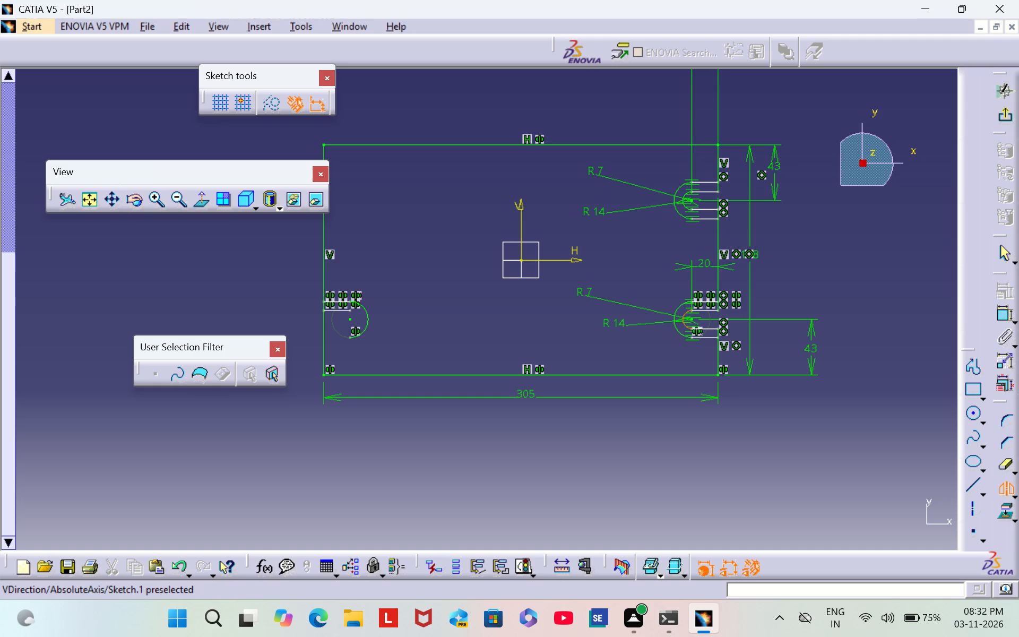
click(521, 221)
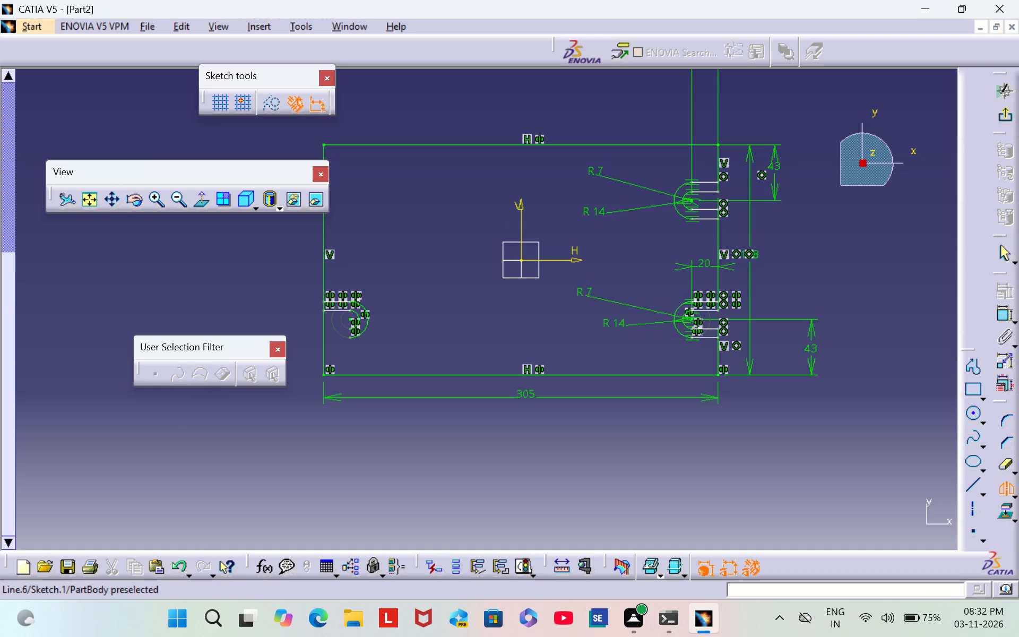
click(703, 335)
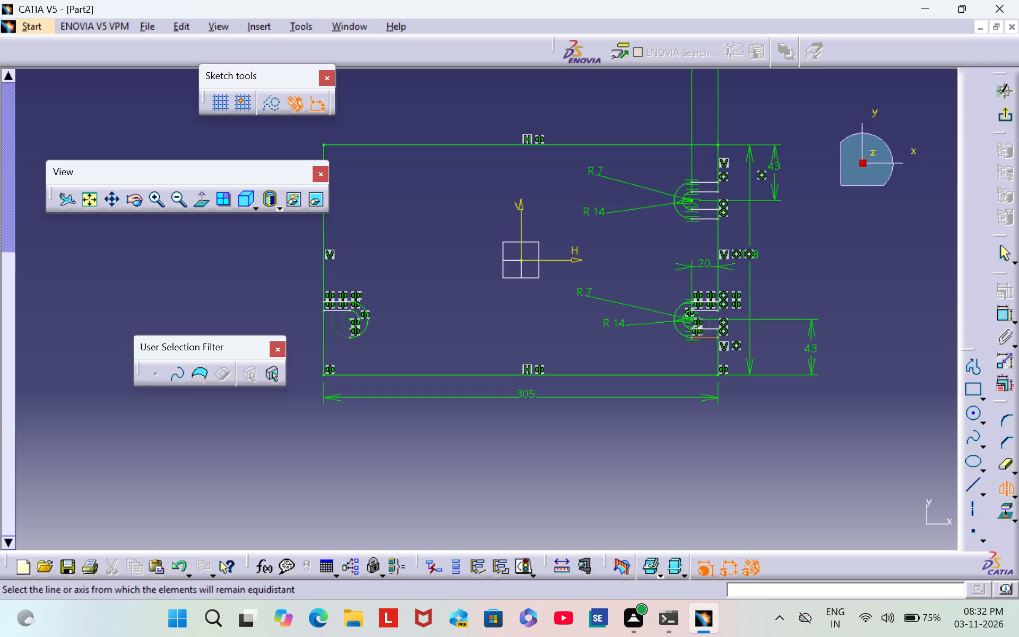
click(519, 217)
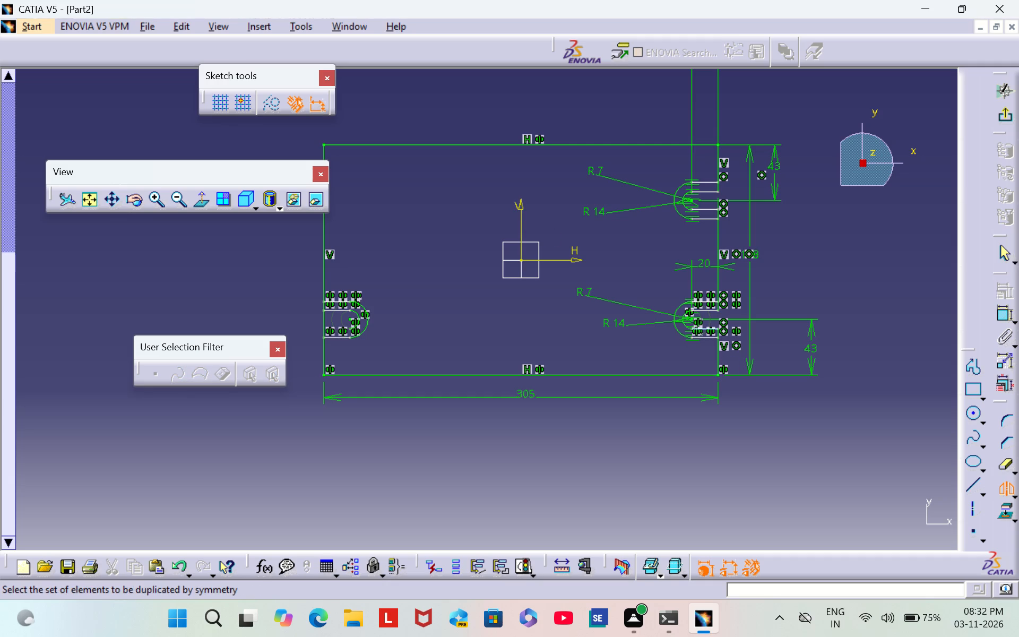
click(705, 328)
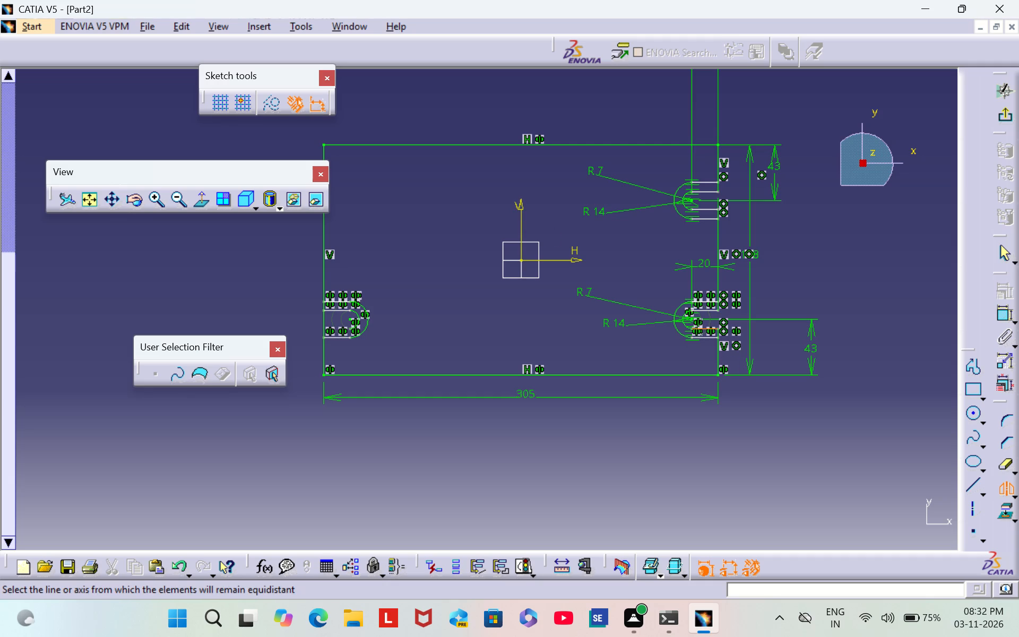
click(519, 223)
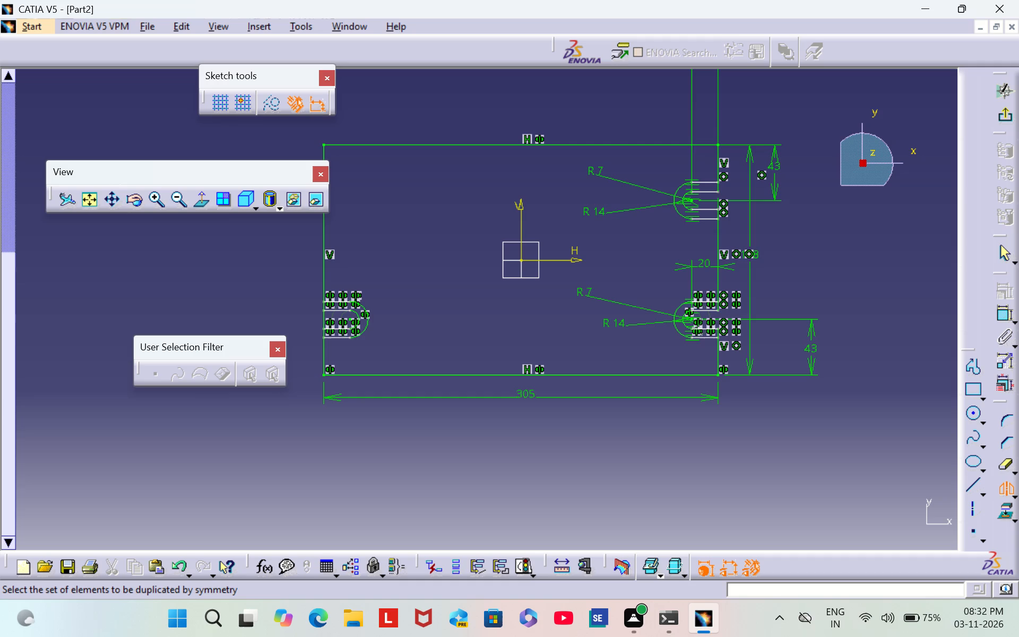
Mirror the upper slot's four horizontal lines and its outer and inner arcs, one at a time, about the vertical axis onto the rectangle's left side.
click(702, 191)
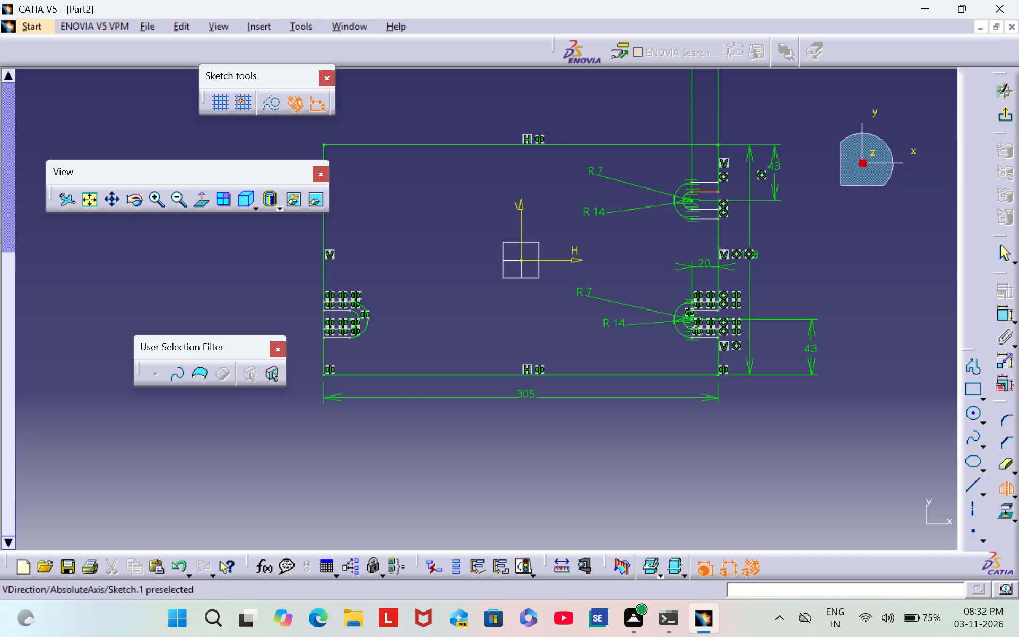
click(518, 222)
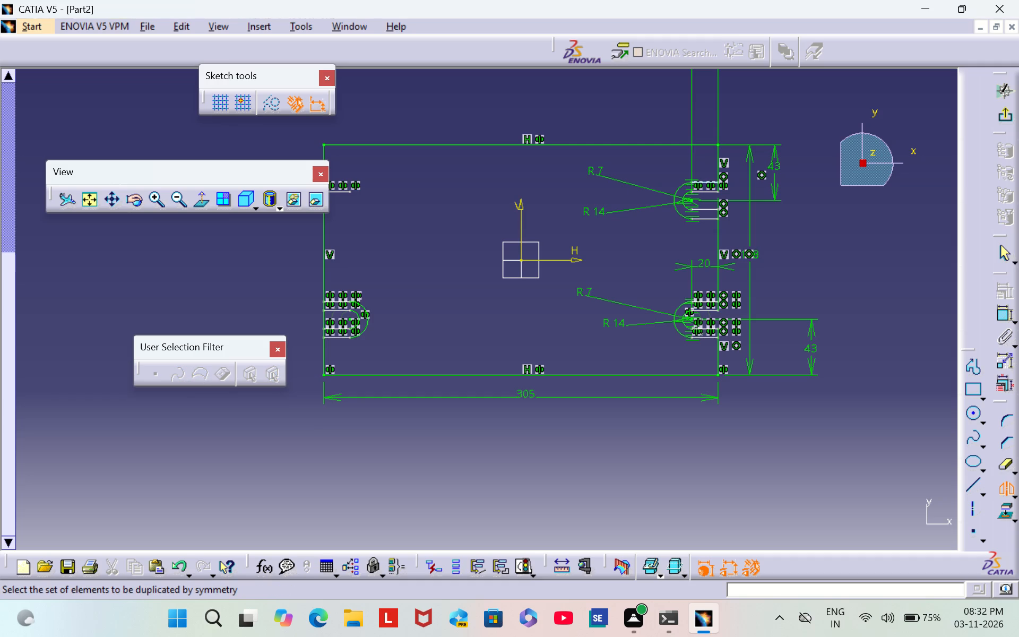
click(710, 182)
click(520, 237)
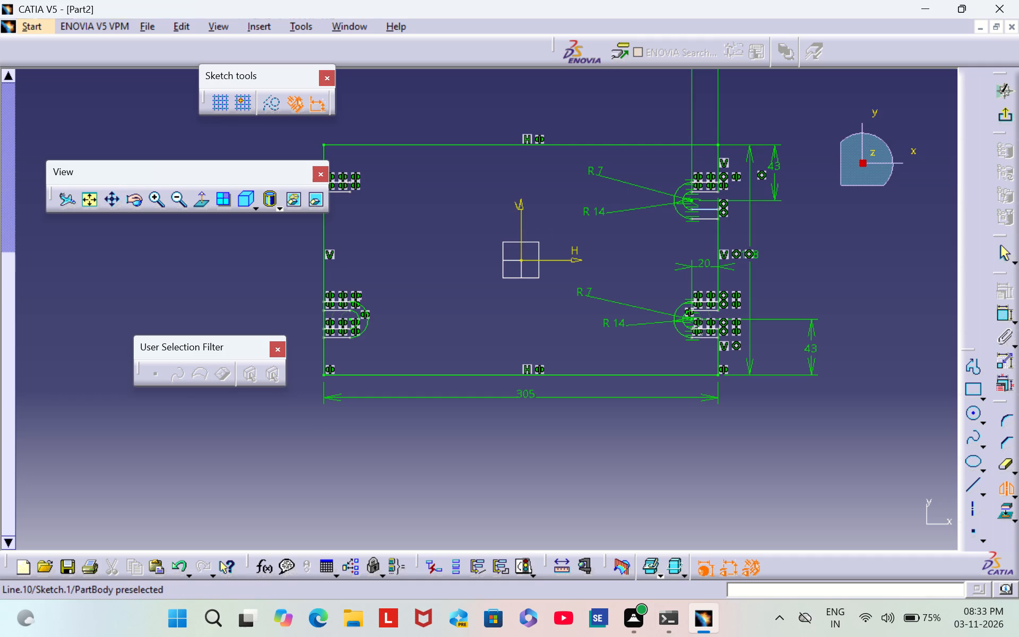
click(672, 199)
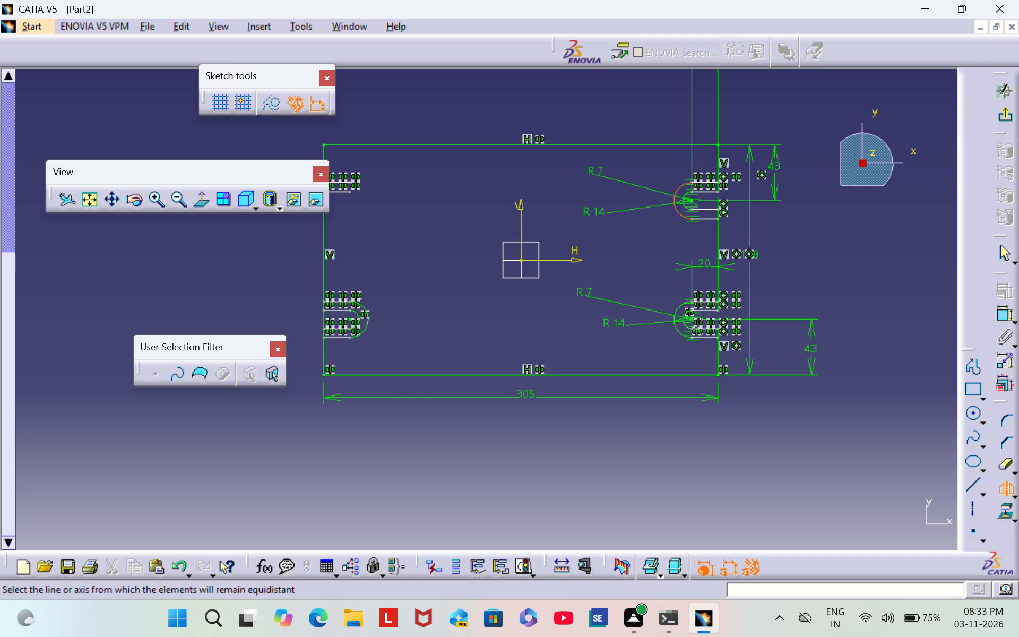
click(517, 227)
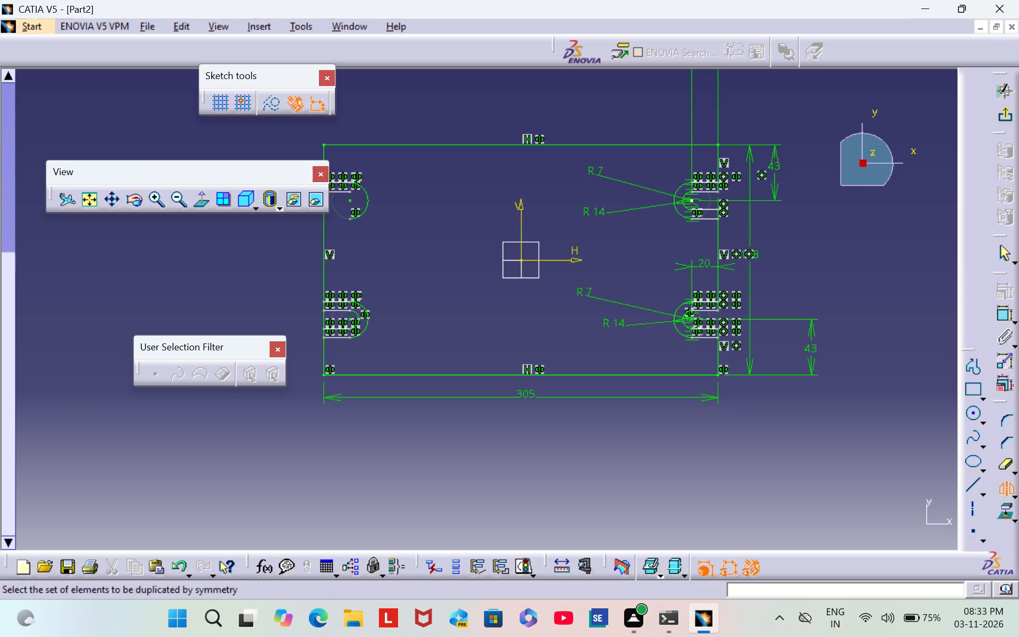
click(684, 196)
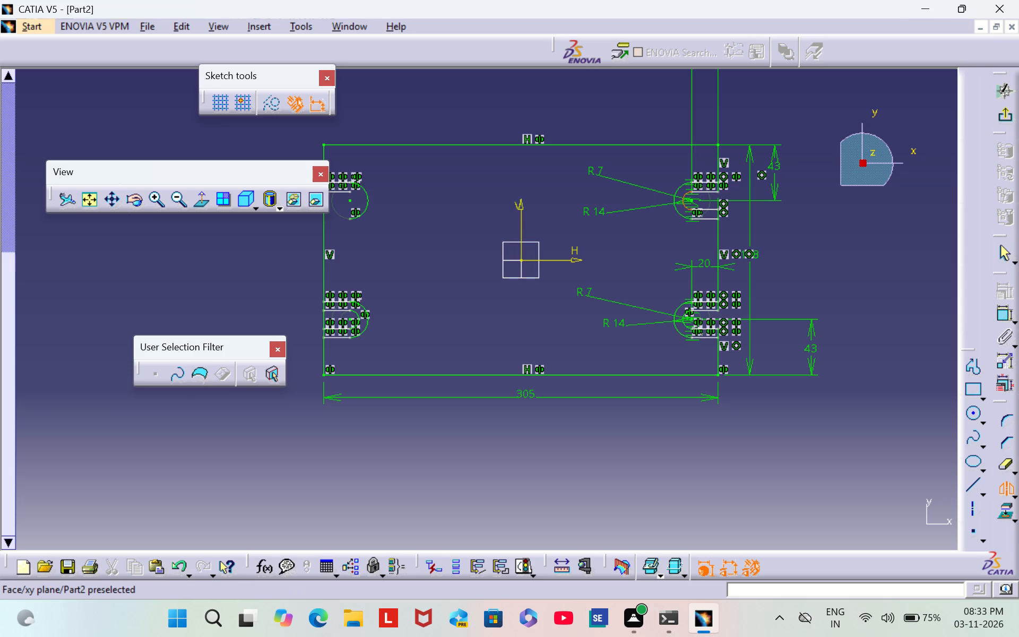
click(519, 226)
click(704, 209)
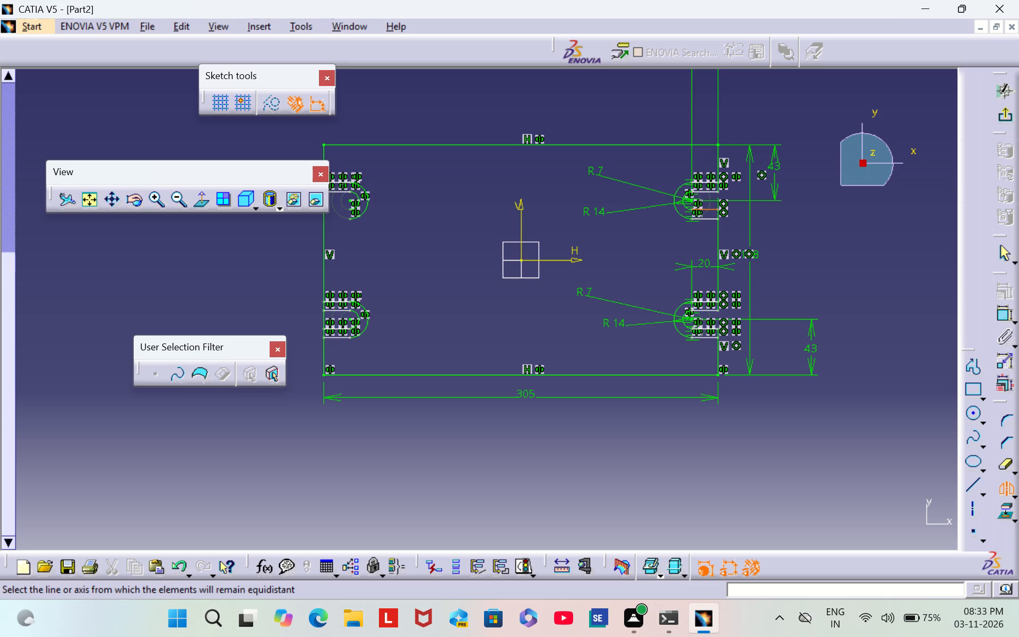
click(519, 228)
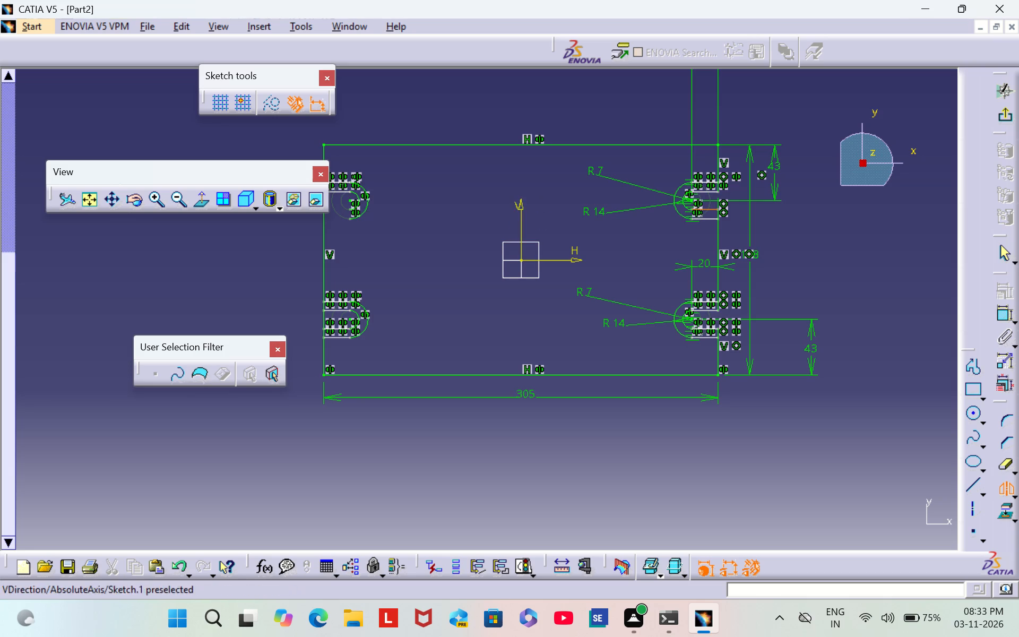
click(706, 216)
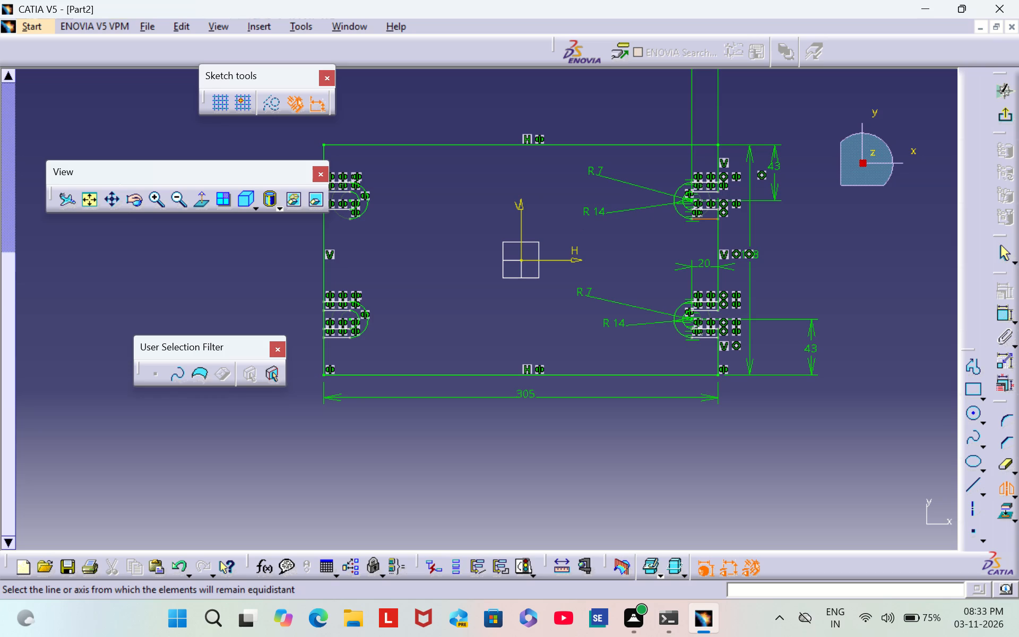
click(520, 226)
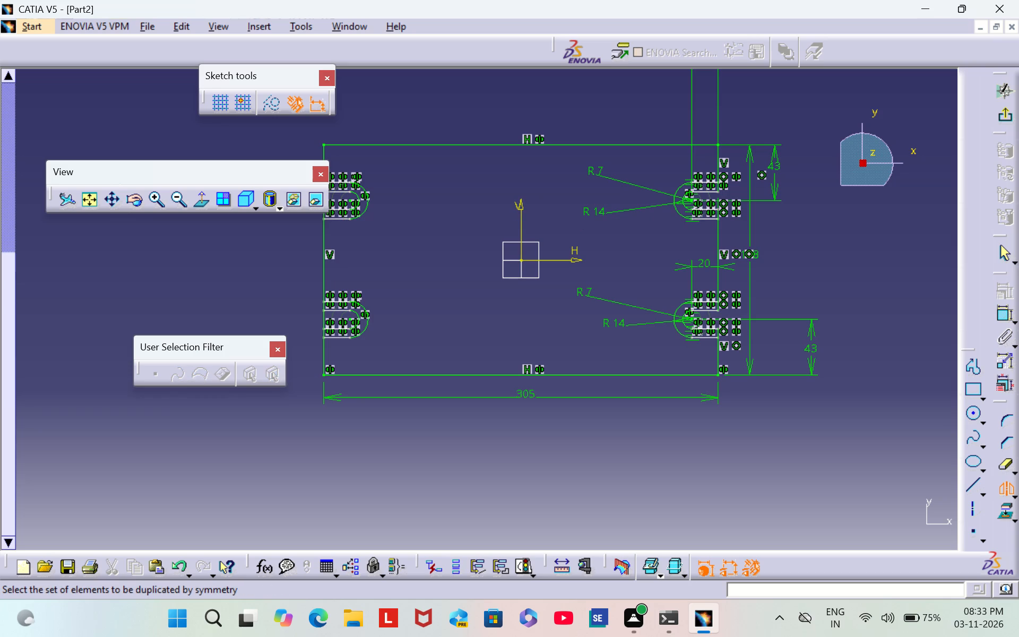
Quick-trim the rectangle's left side between the inner parallel lines of both the upper and lower left slots, opening their mouths.
click(831, 283)
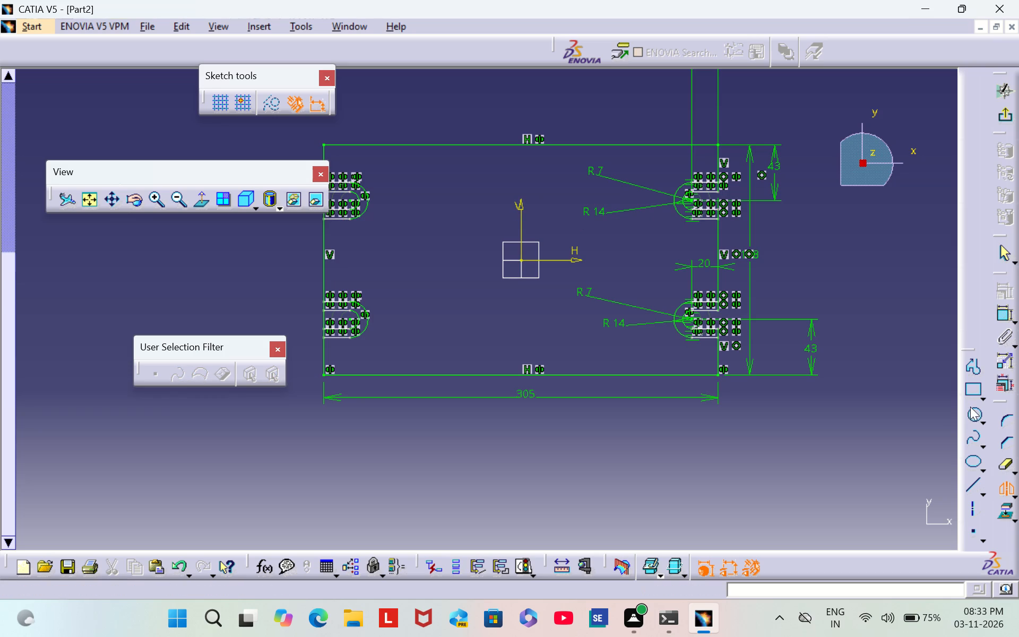
click(1007, 492)
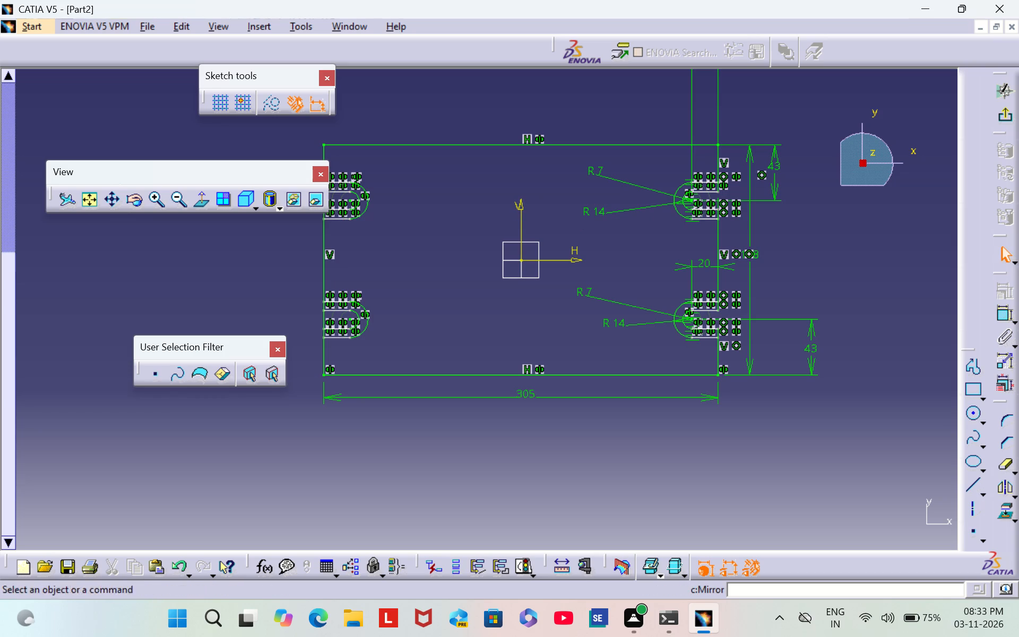
triple_click(151, 197)
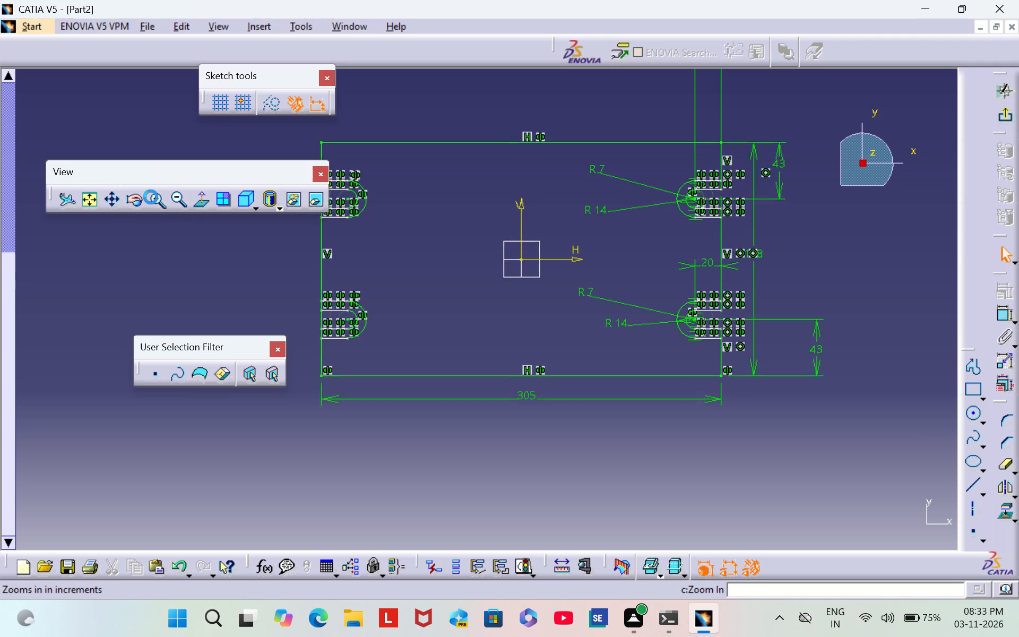
double_click(151, 197)
middle_drag(412, 298, 738, 298)
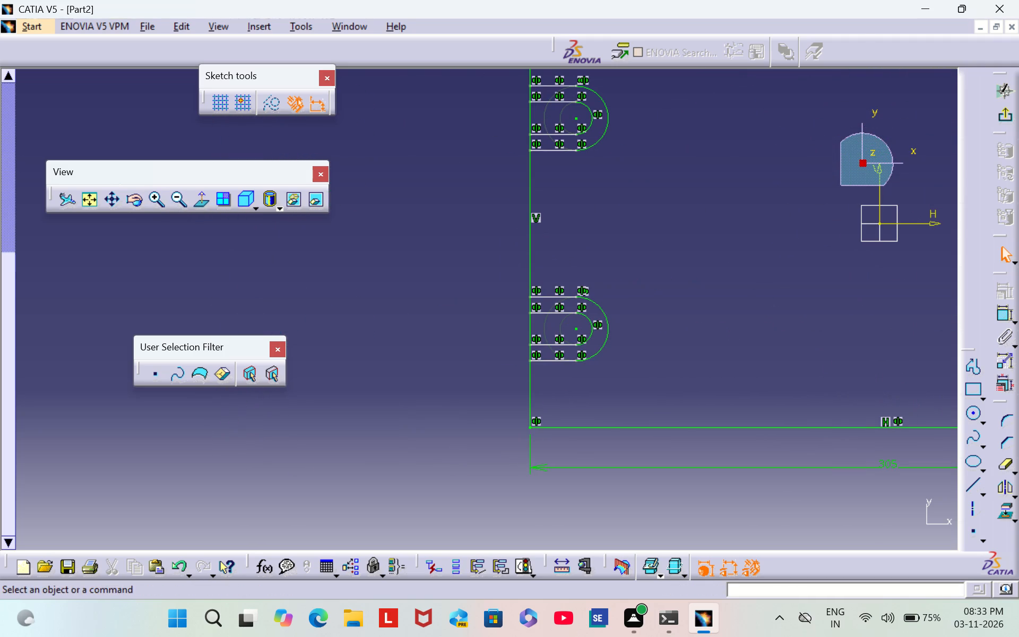
triple_click(157, 201)
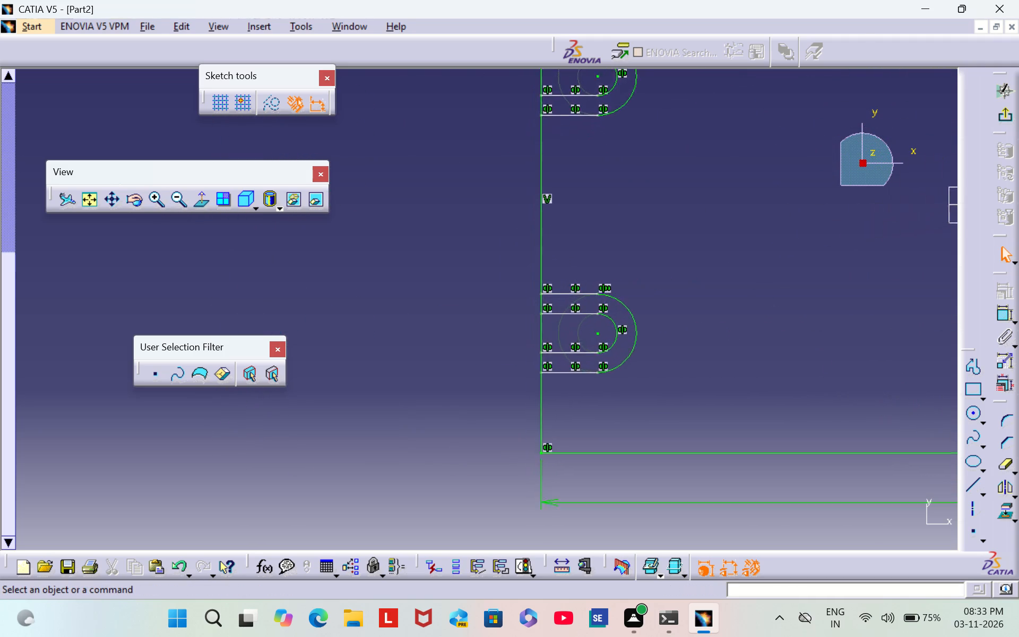
middle_drag(626, 171, 585, 333)
scroll(627, 178, down, 1)
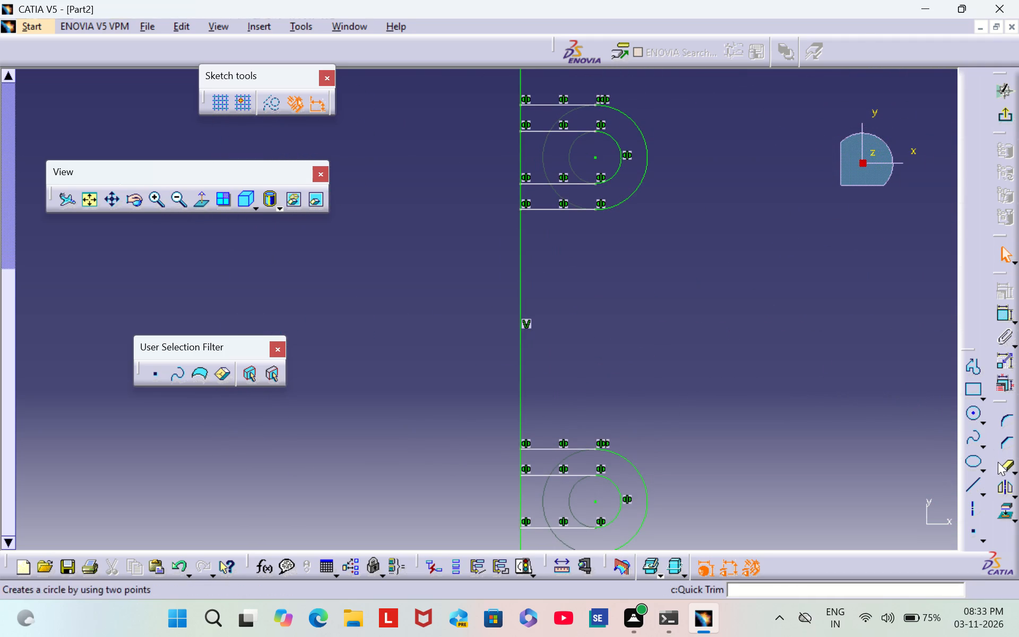
double_click(998, 461)
click(517, 158)
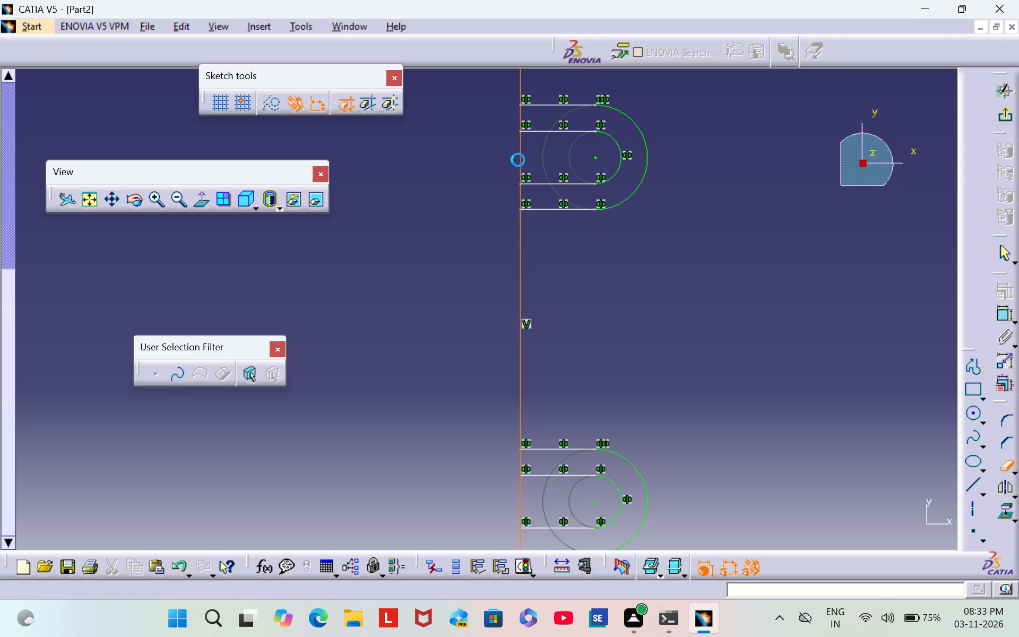
middle_drag(592, 308, 592, 150)
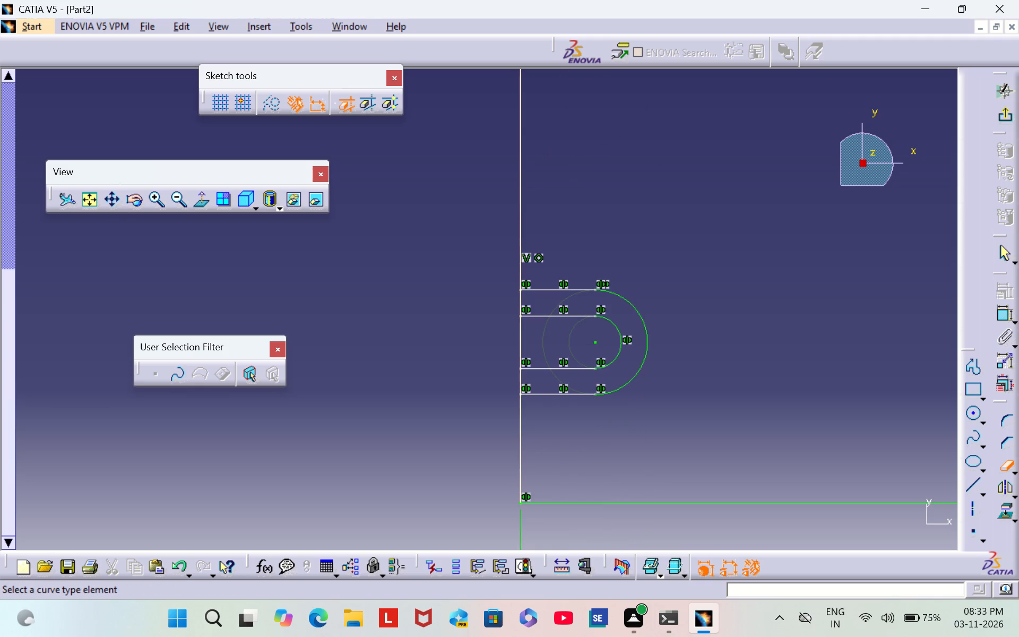
click(516, 347)
click(521, 343)
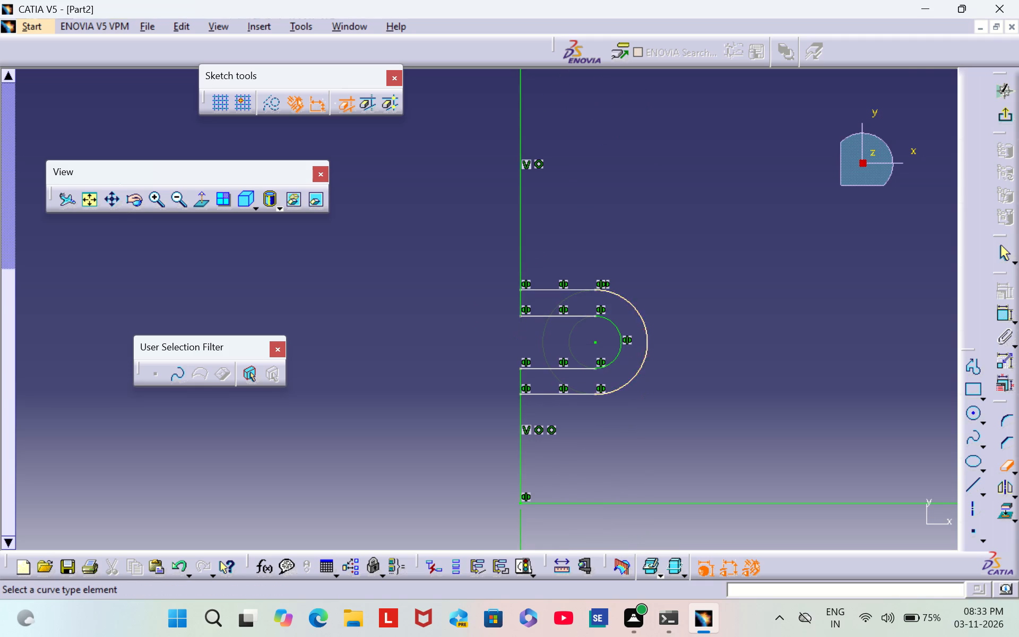
middle_drag(812, 300, 628, 256)
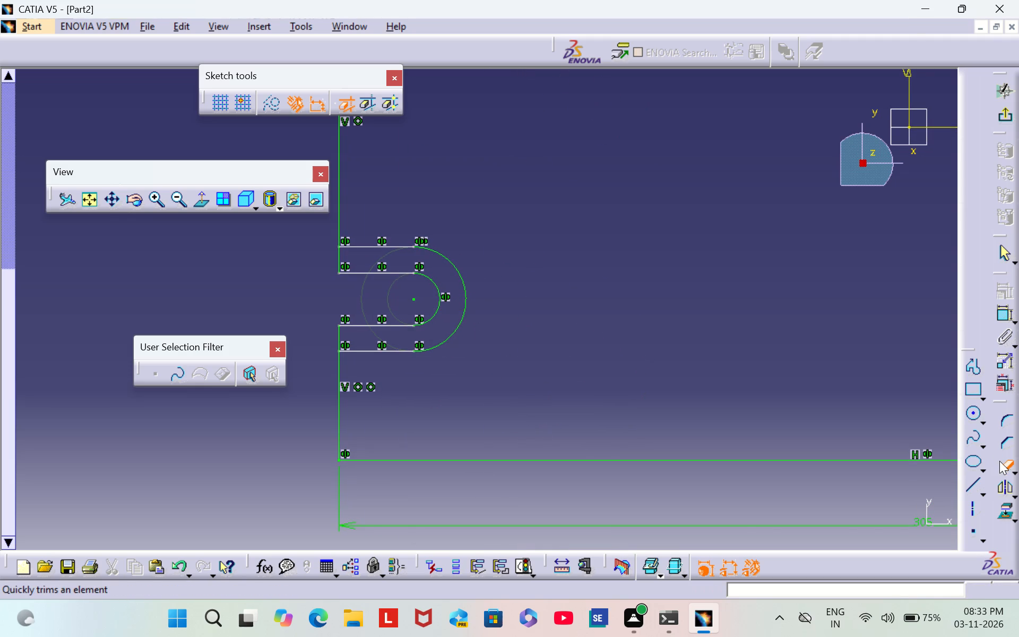
click(1004, 464)
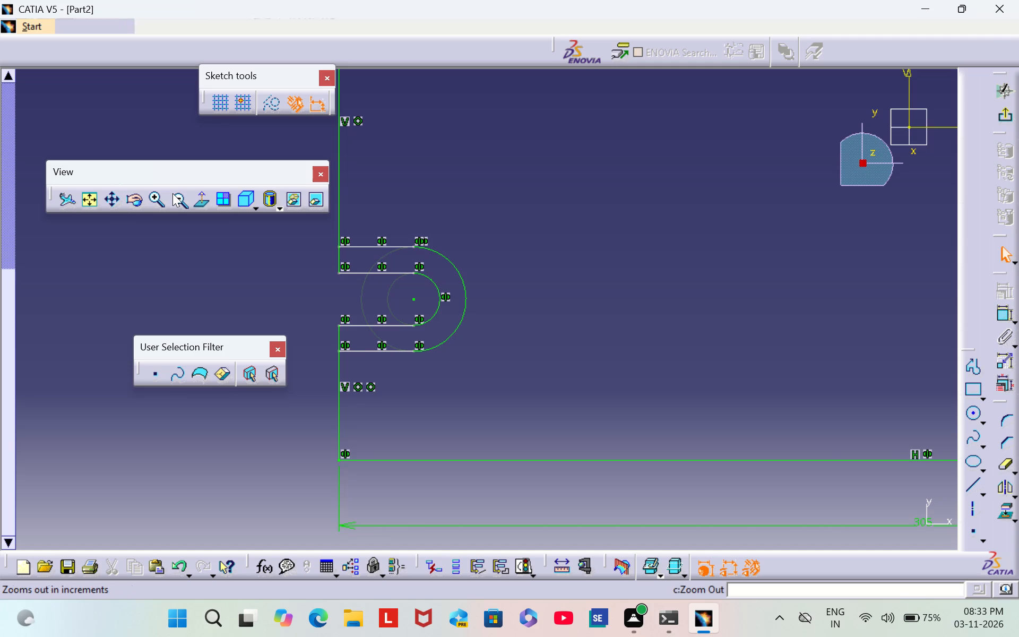
Hide the sketch's geometrical constraint symbols while keeping the dimensional constraints and solving diagnostics colours displayed.
triple_click(172, 193)
triple_click(173, 195)
click(173, 195)
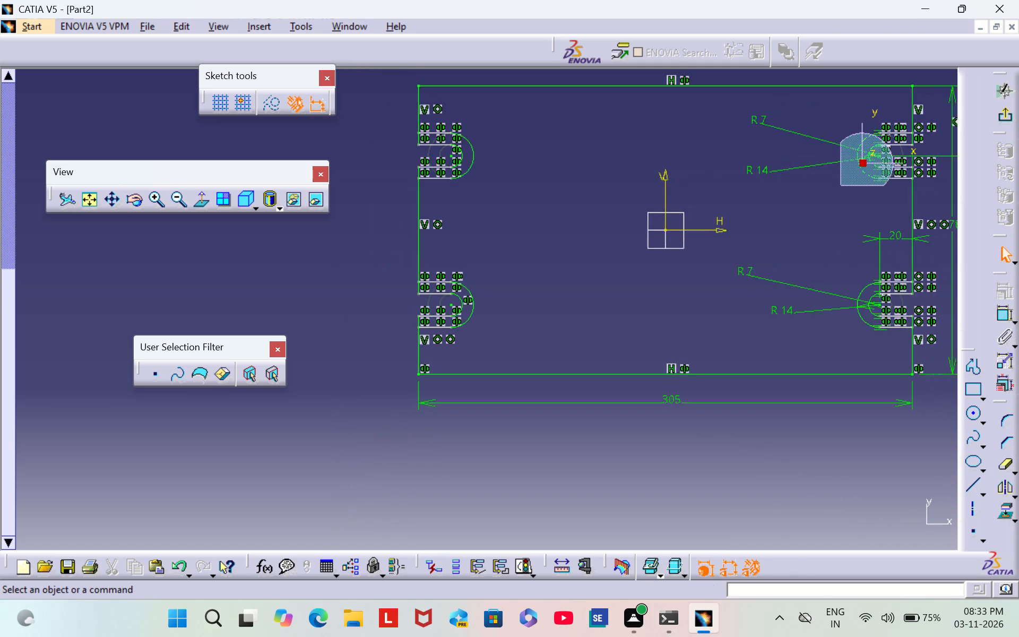
middle_drag(624, 192, 557, 221)
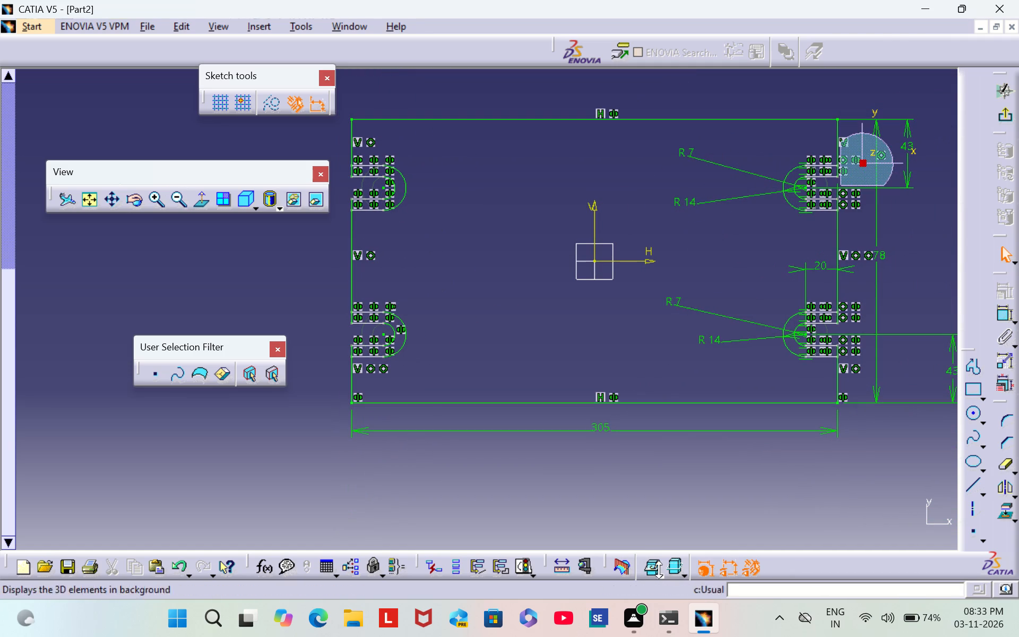
click(733, 568)
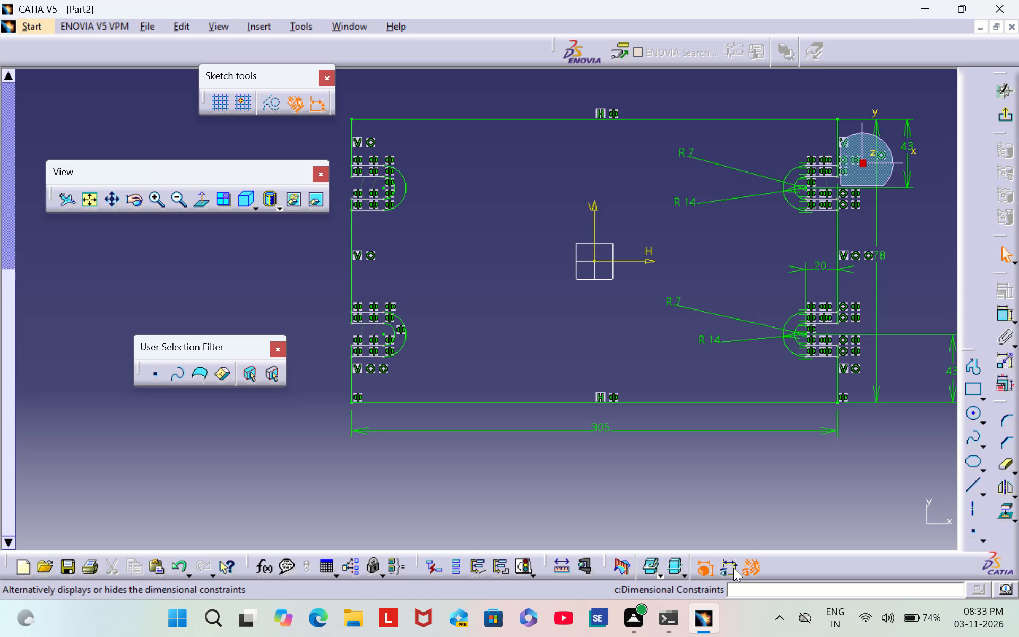
click(737, 568)
click(708, 572)
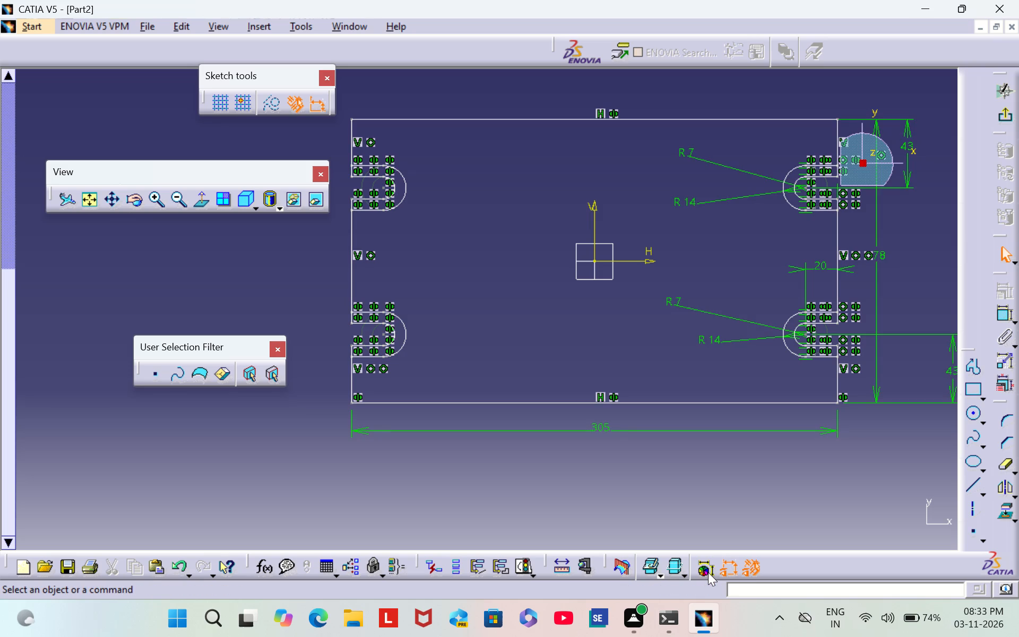
click(708, 572)
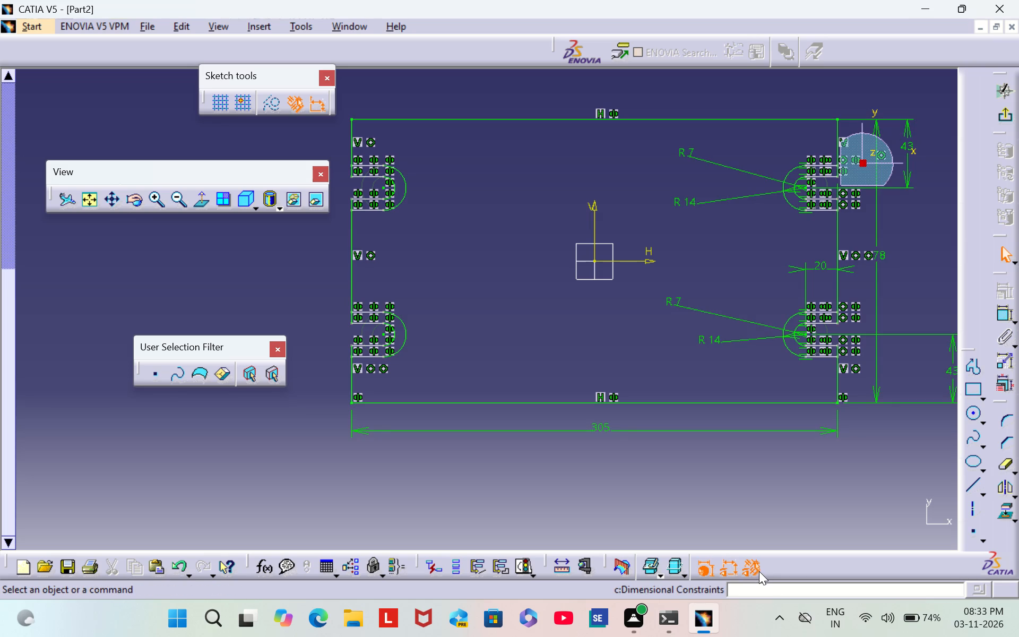
click(755, 563)
middle_drag(893, 460, 870, 463)
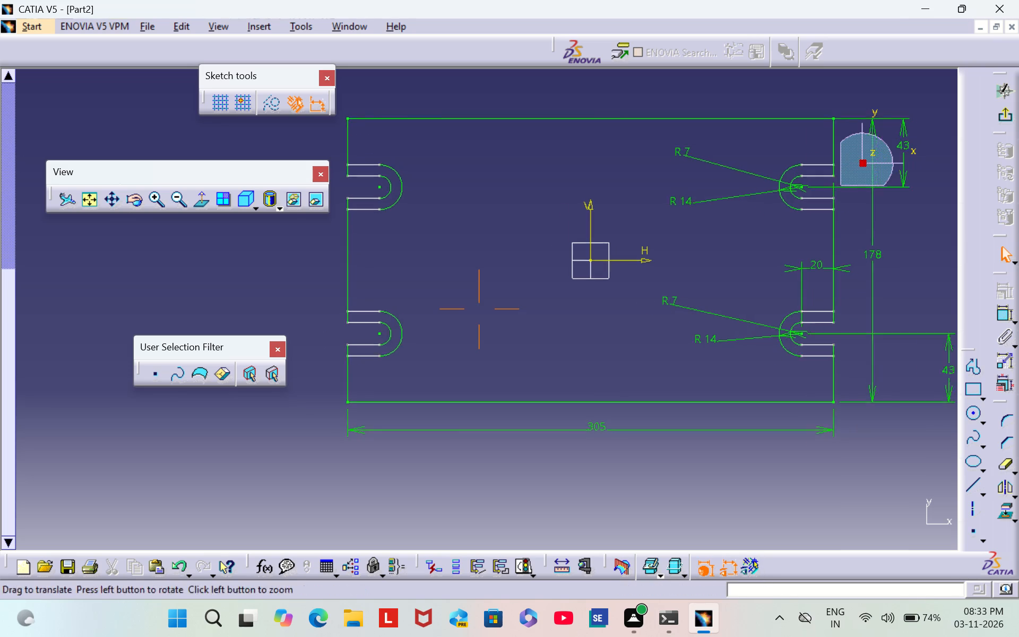
middle_drag(870, 463, 826, 474)
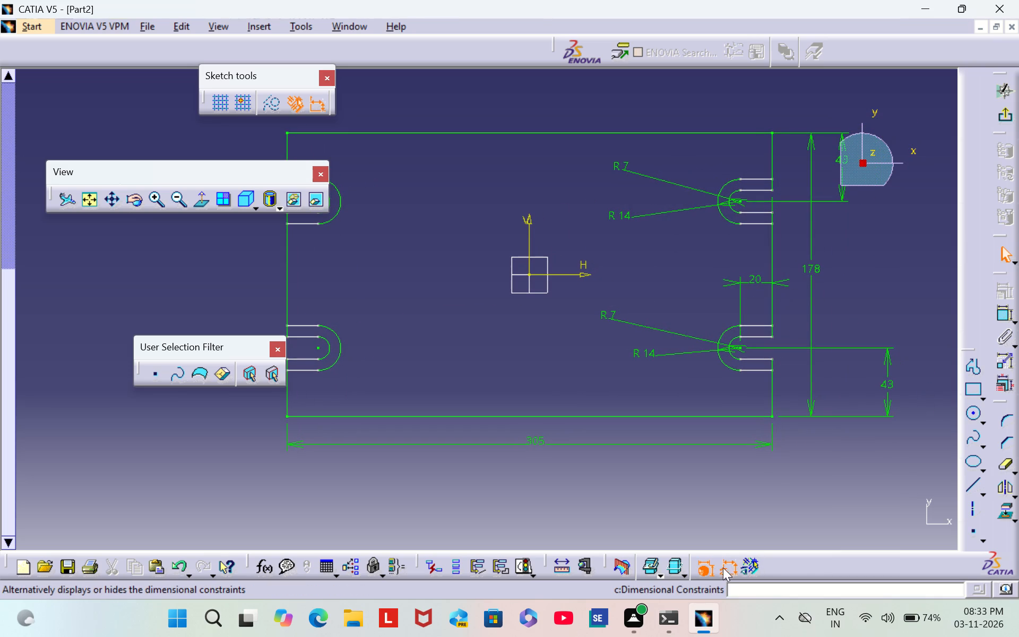
click(732, 569)
click(746, 567)
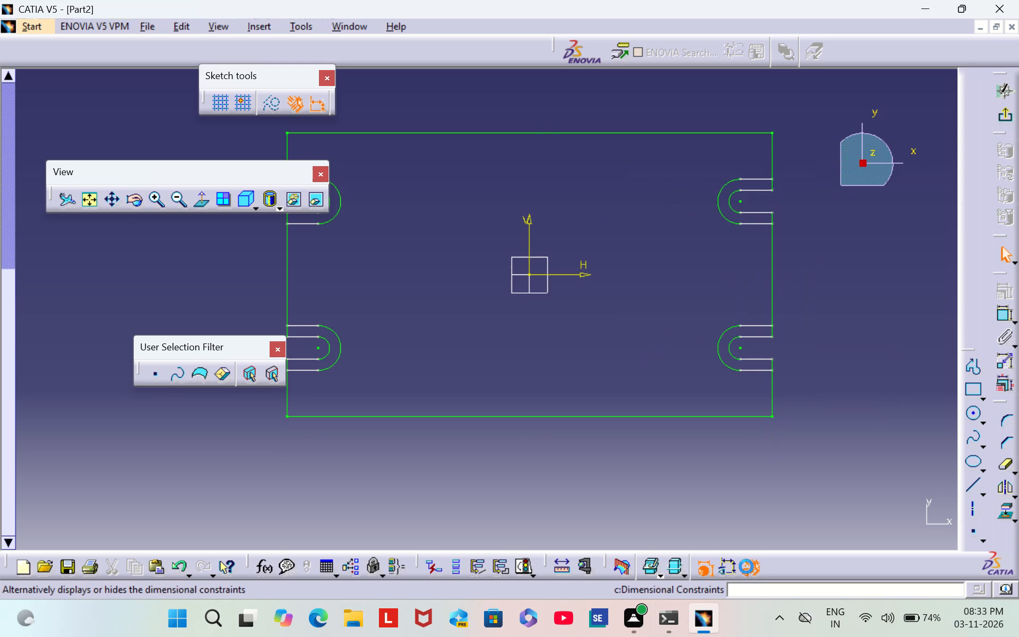
click(735, 569)
click(747, 567)
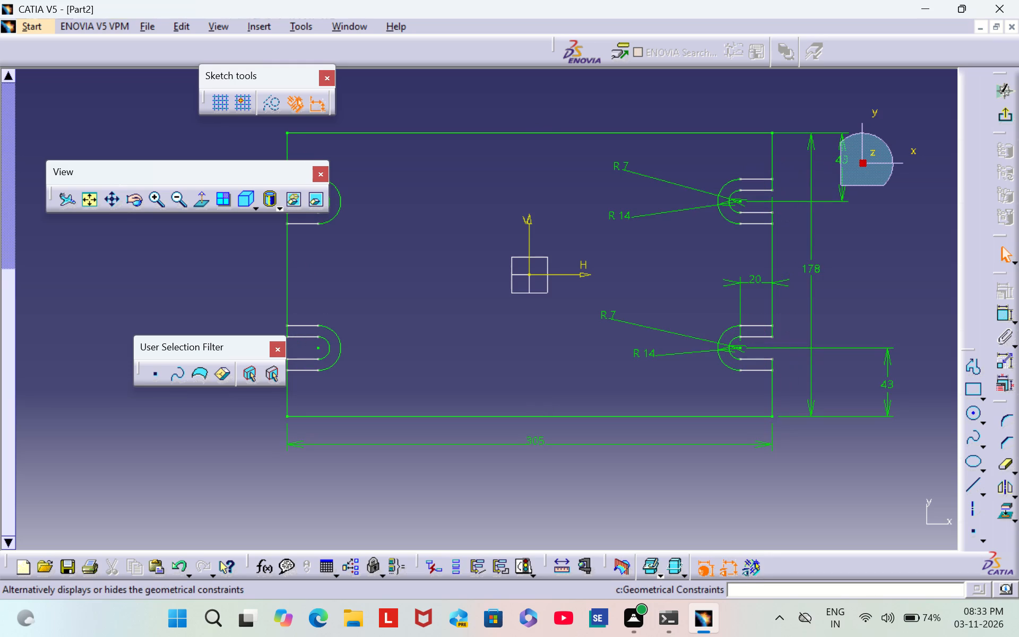
middle_drag(887, 348, 880, 407)
scroll(887, 348, down, 1)
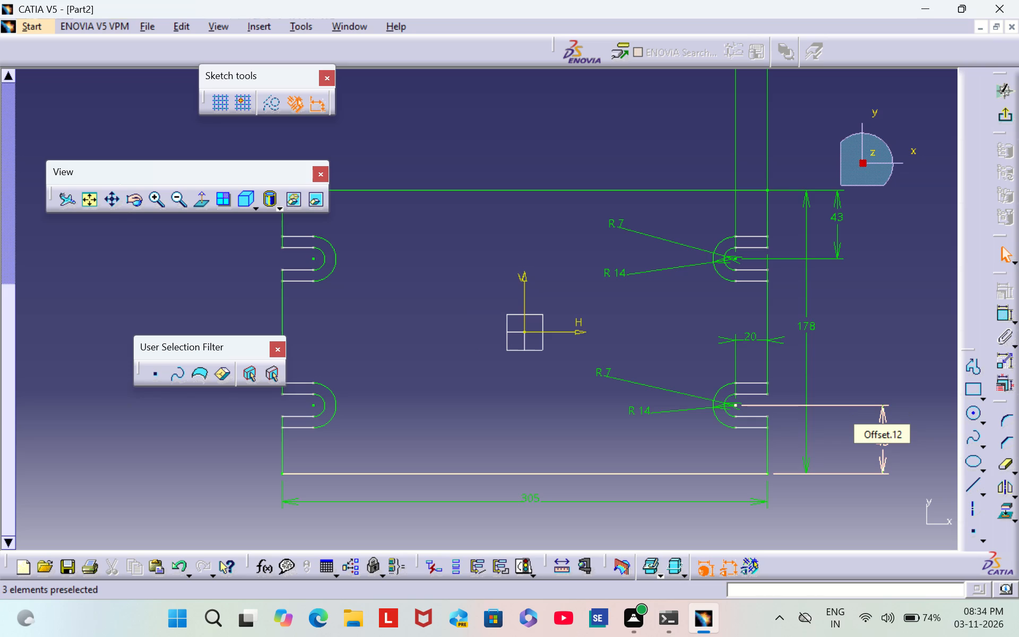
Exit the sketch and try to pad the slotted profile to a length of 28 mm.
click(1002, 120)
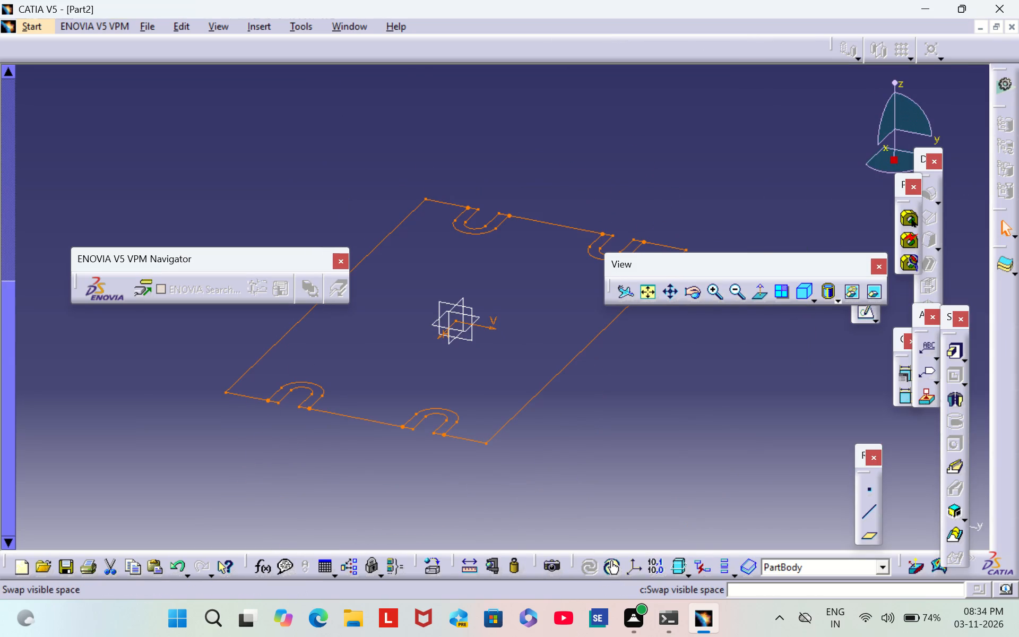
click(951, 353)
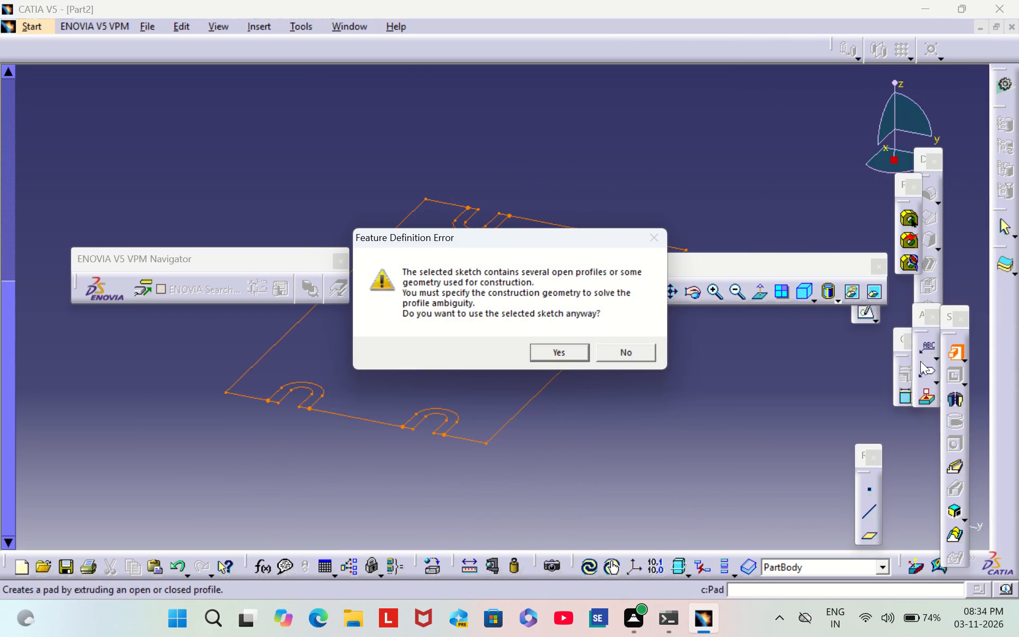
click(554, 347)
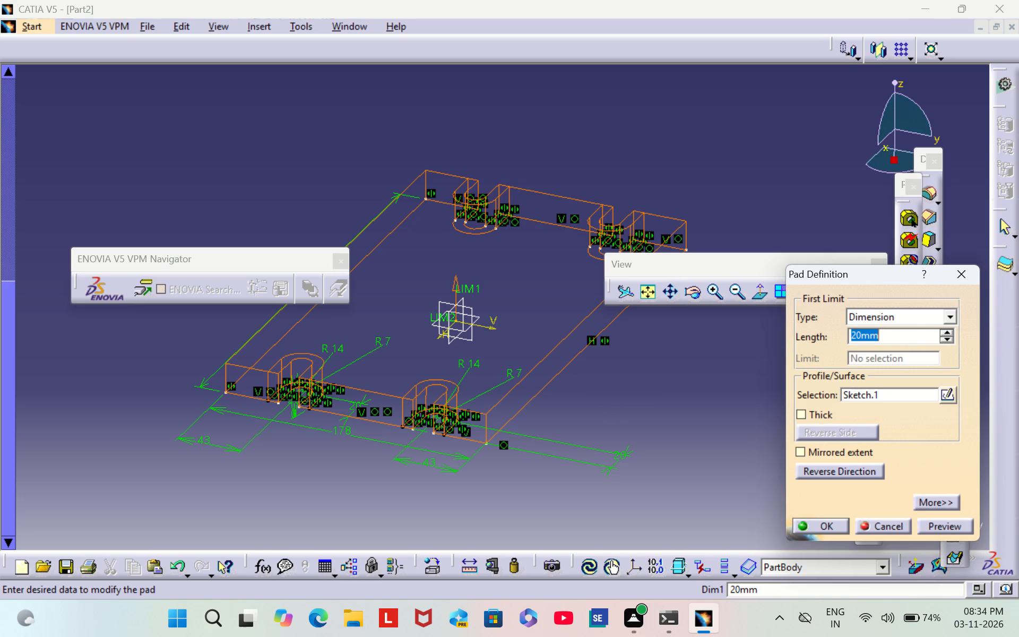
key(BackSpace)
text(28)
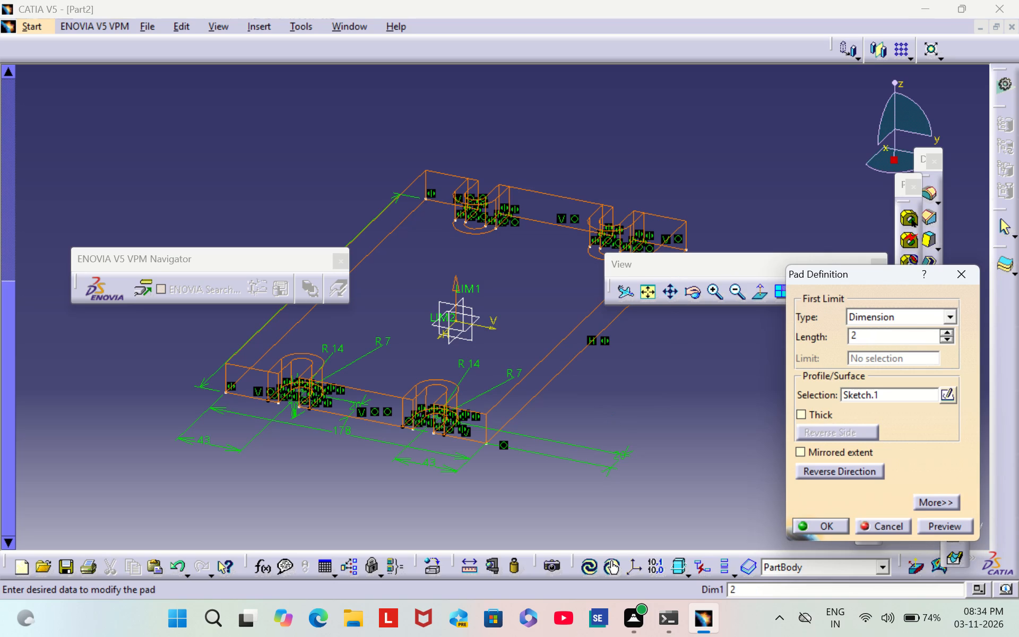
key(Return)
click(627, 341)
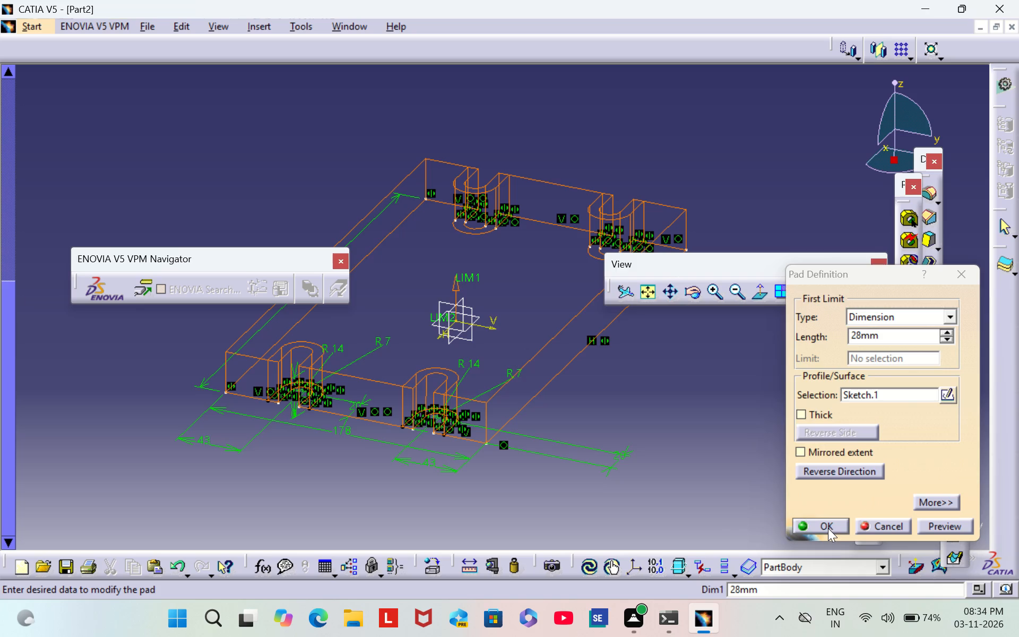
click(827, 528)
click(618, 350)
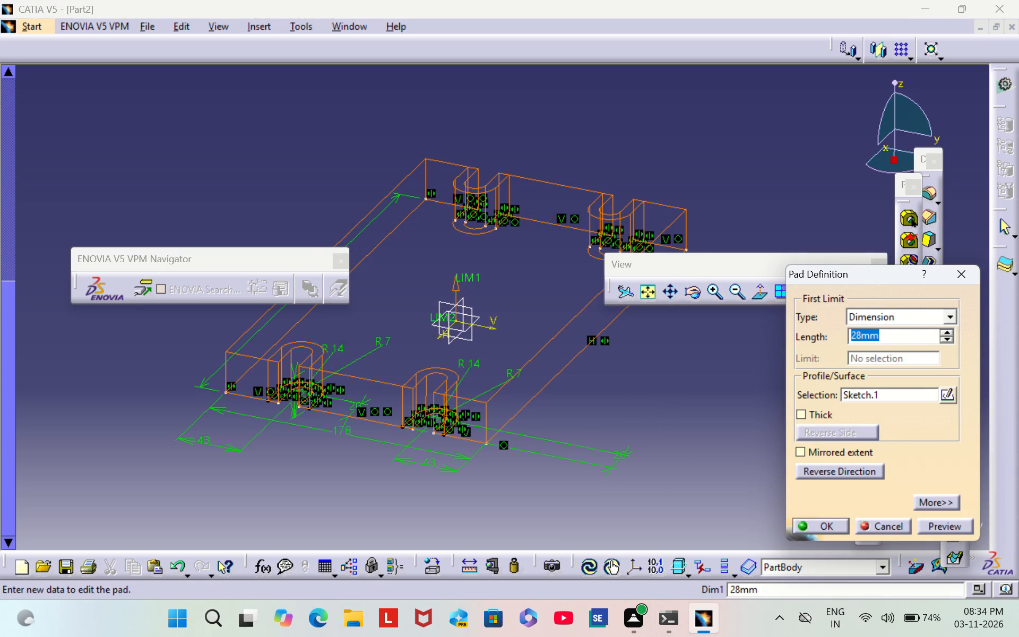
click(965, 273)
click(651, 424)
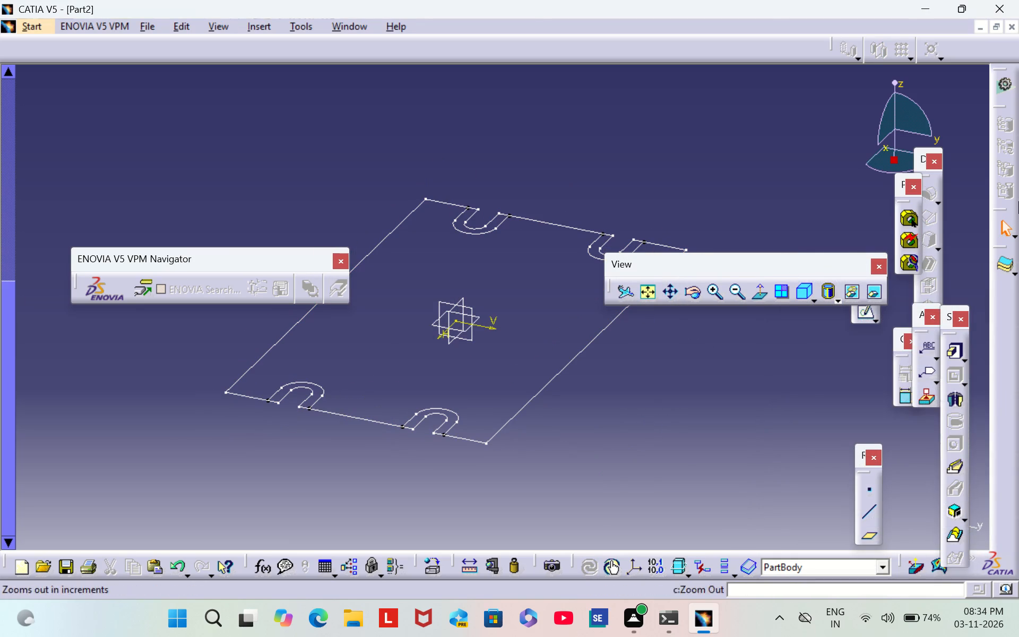
Reopen the slotted plate sketch for editing.
click(587, 342)
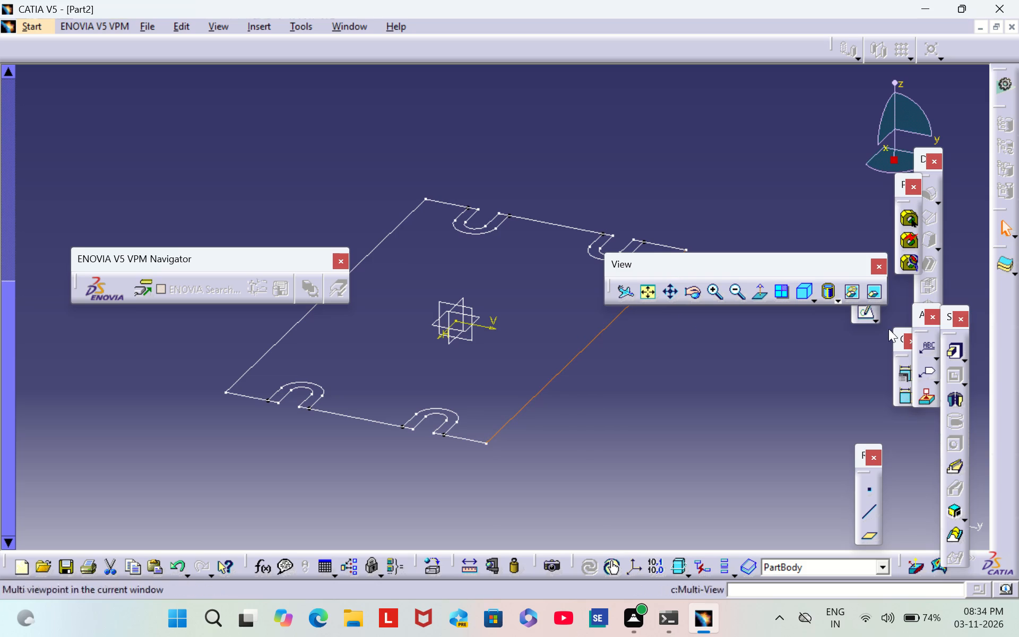
click(858, 312)
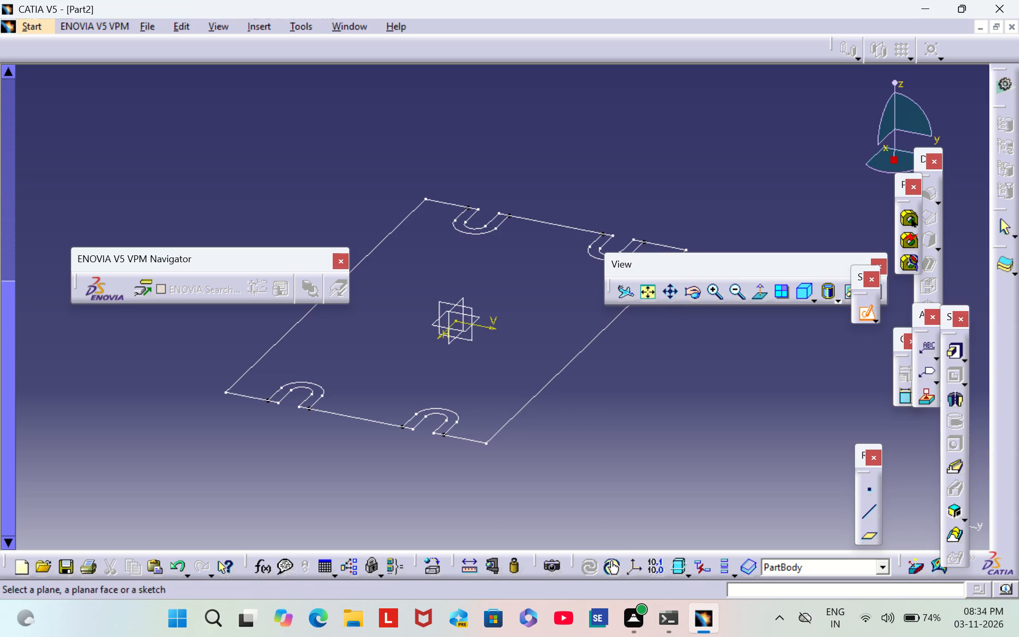
click(513, 215)
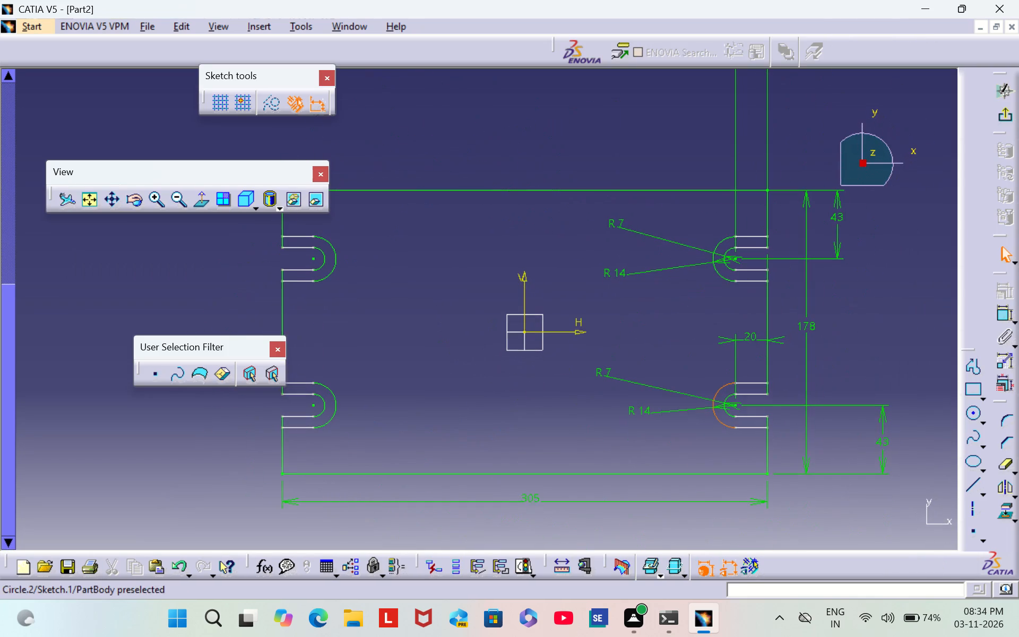
Examine the lower right slot up close, especially where its inner arc joins the upper inner straight line.
middle_drag(847, 354, 866, 306)
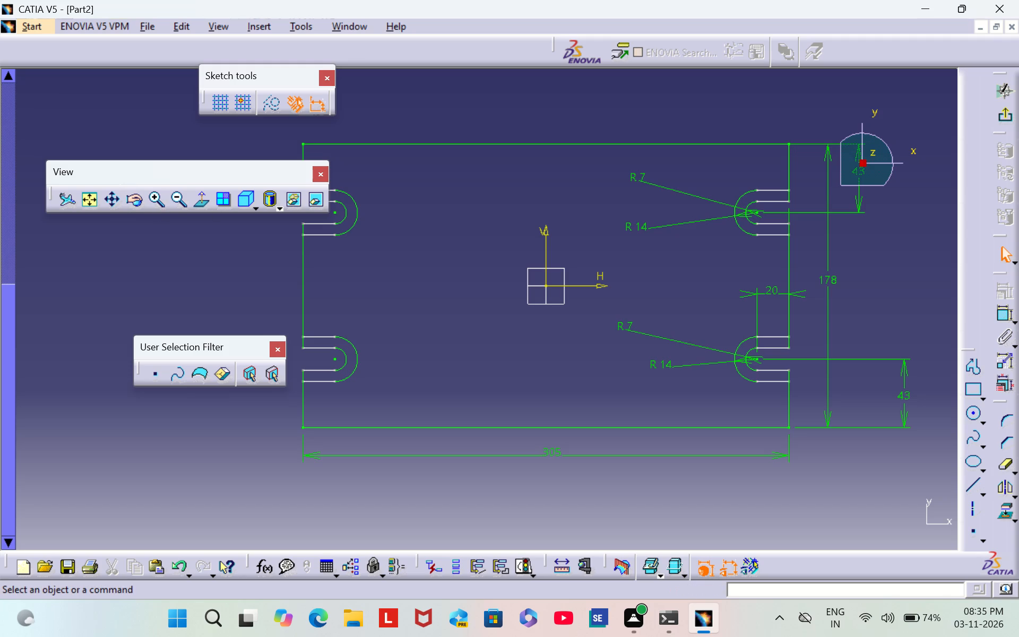
click(159, 201)
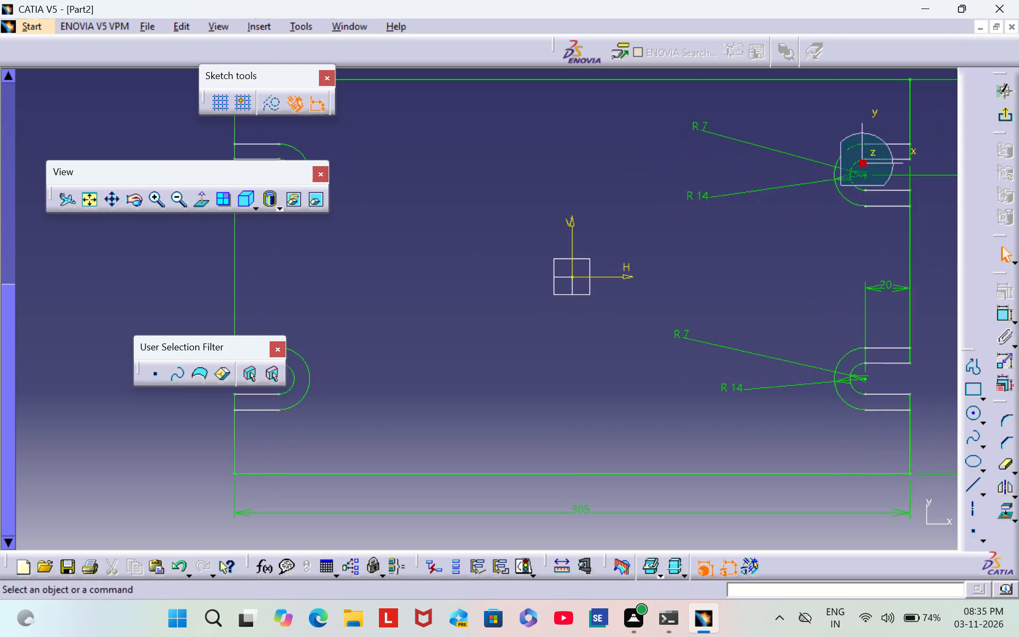
scroll(755, 301, down, 1)
middle_drag(755, 301, 93, 208)
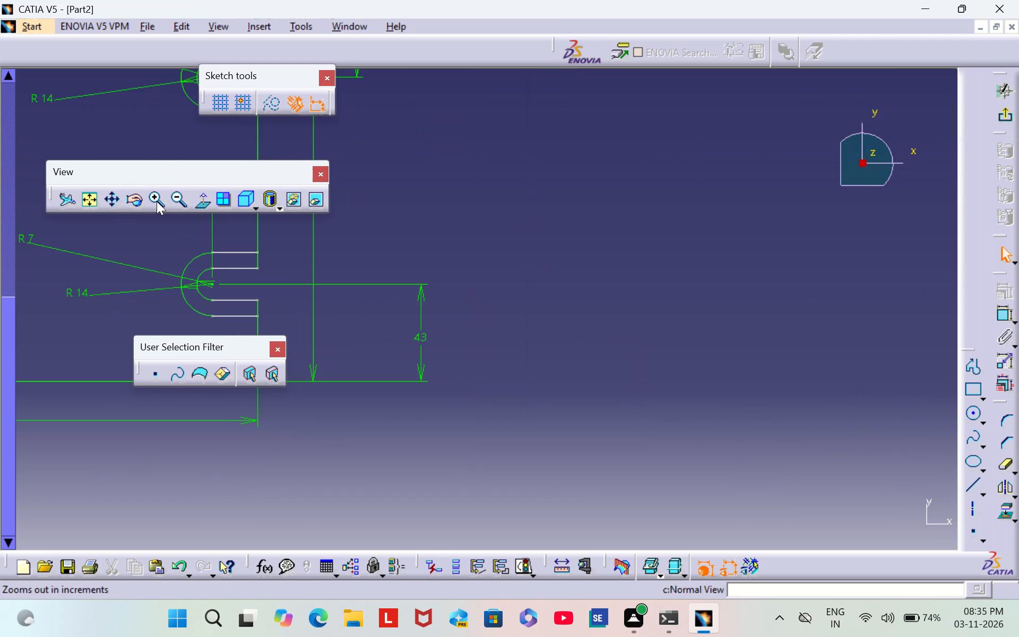
triple_click(157, 201)
double_click(157, 201)
middle_drag(403, 229, 412, 229)
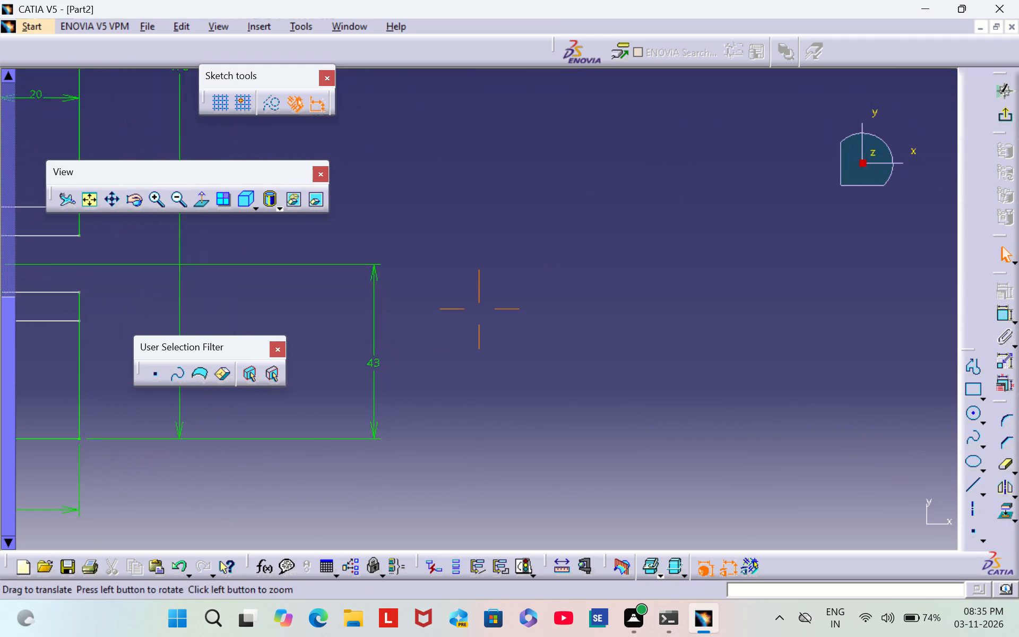
middle_drag(412, 229, 853, 252)
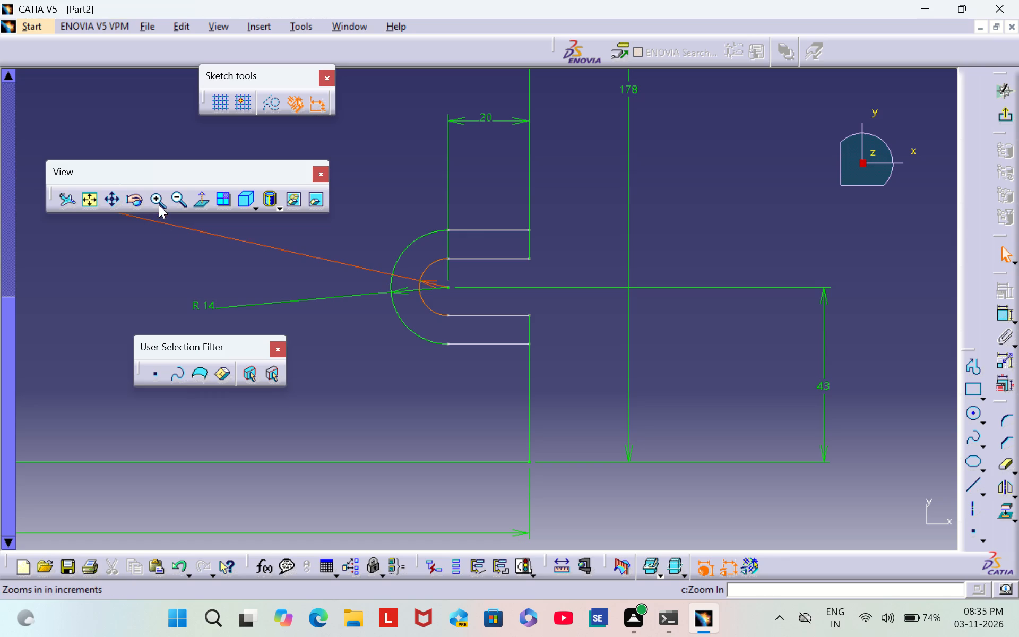
triple_click(159, 205)
triple_click(159, 204)
triple_click(159, 204)
triple_click(159, 204)
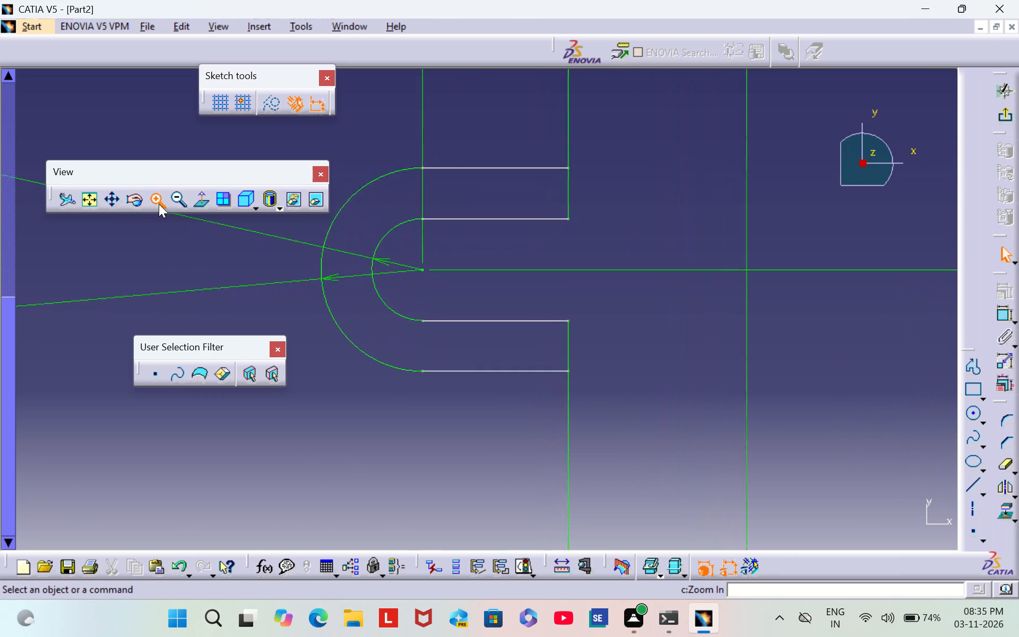
triple_click(159, 204)
triple_click(160, 204)
triple_click(163, 204)
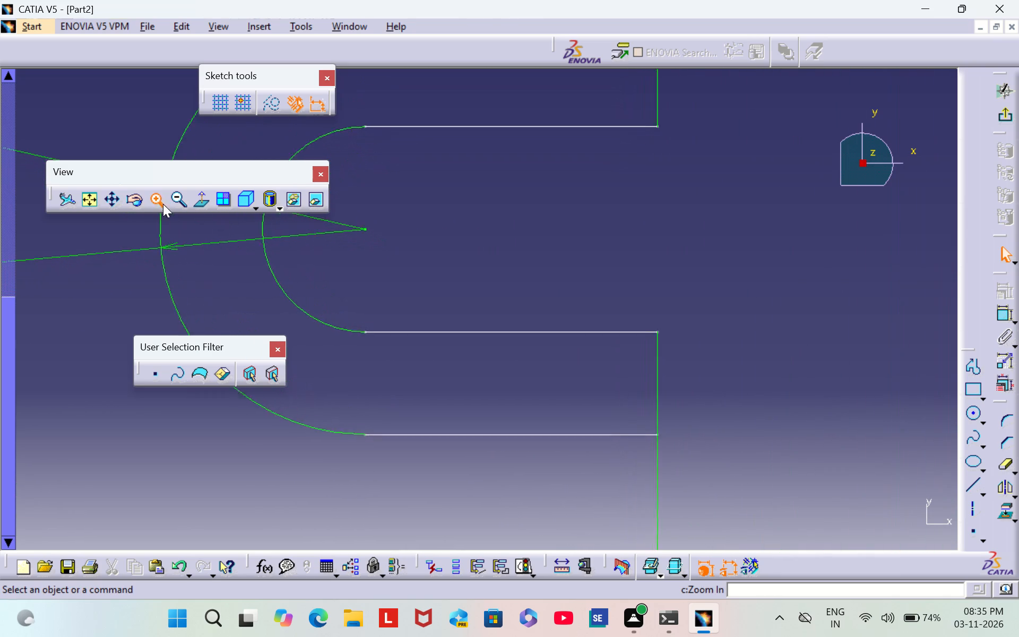
double_click(163, 204)
middle_drag(465, 157, 522, 312)
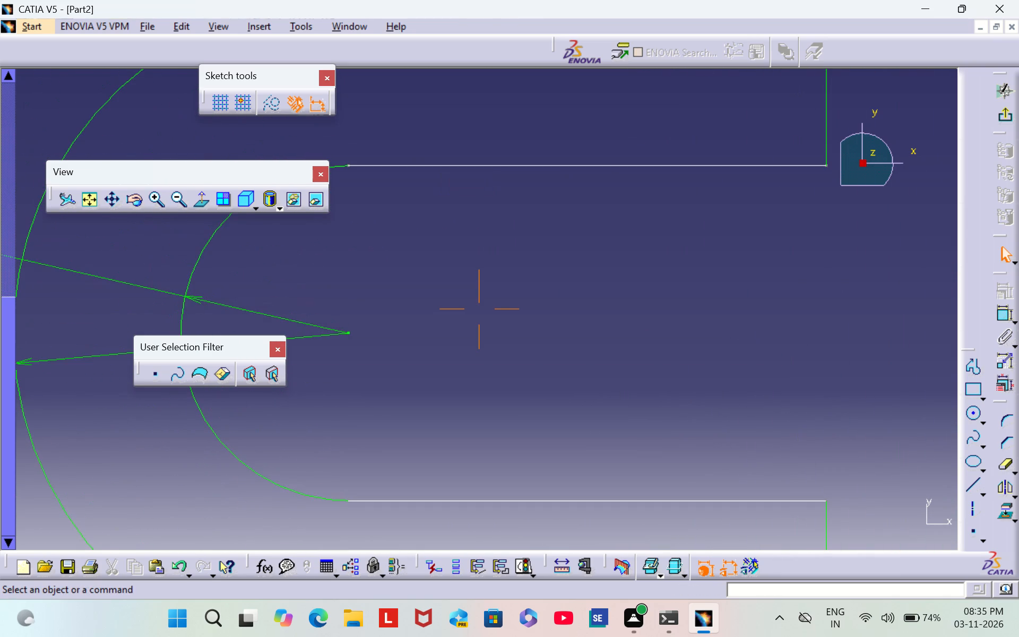
triple_click(162, 202)
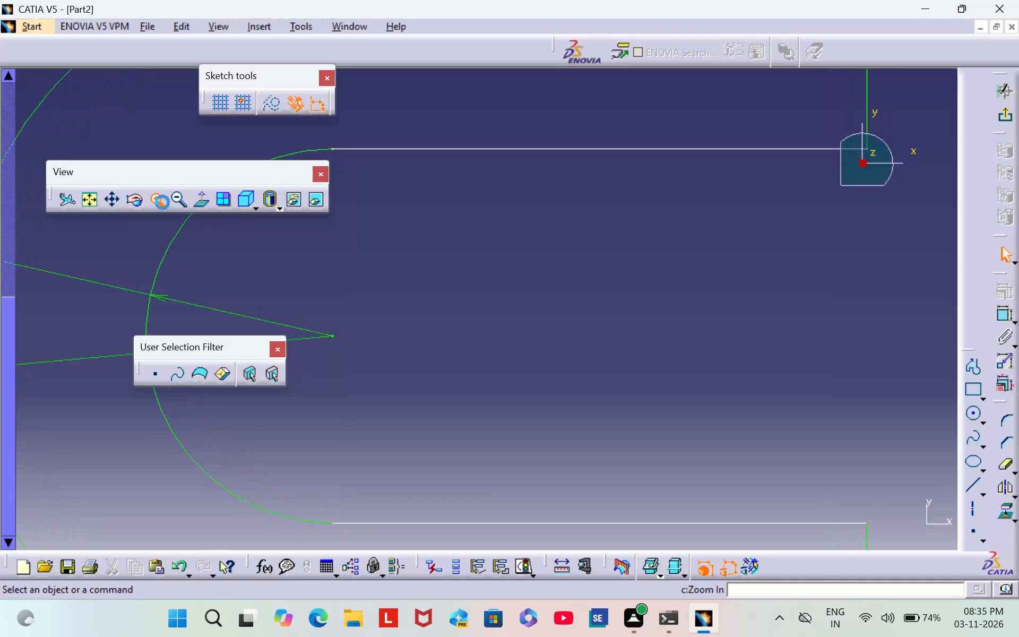
triple_click(162, 202)
middle_drag(398, 131, 650, 375)
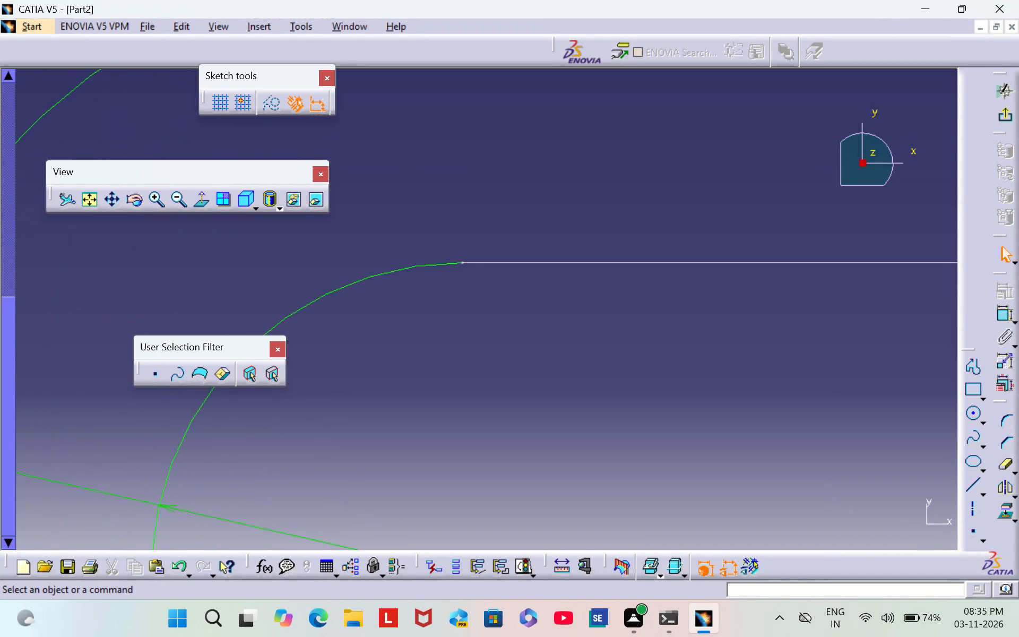
triple_click(156, 201)
triple_click(156, 201)
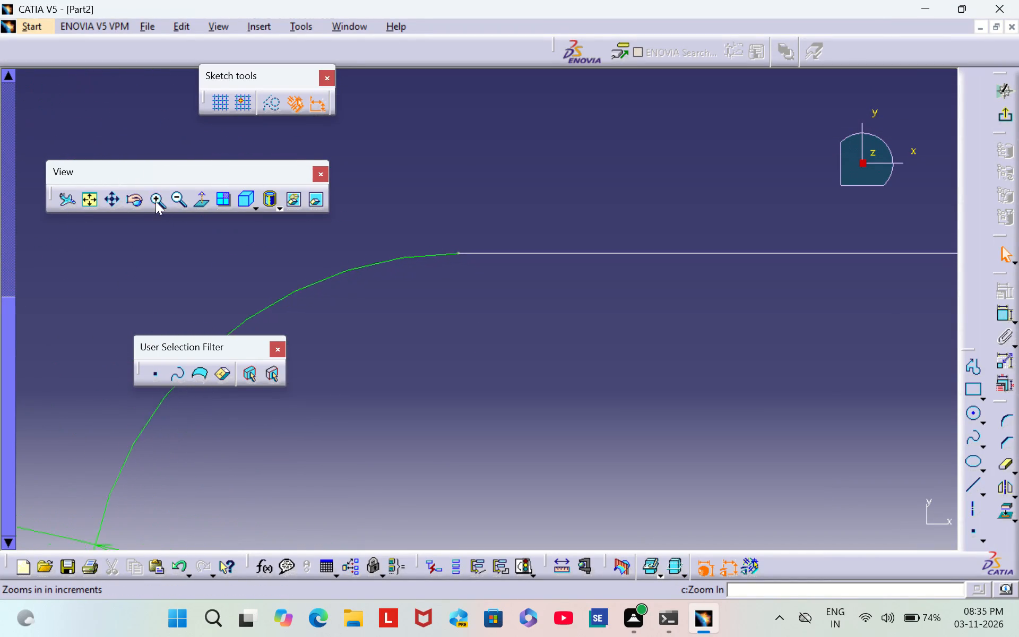
triple_click(156, 201)
triple_click(156, 201)
triple_click(156, 201)
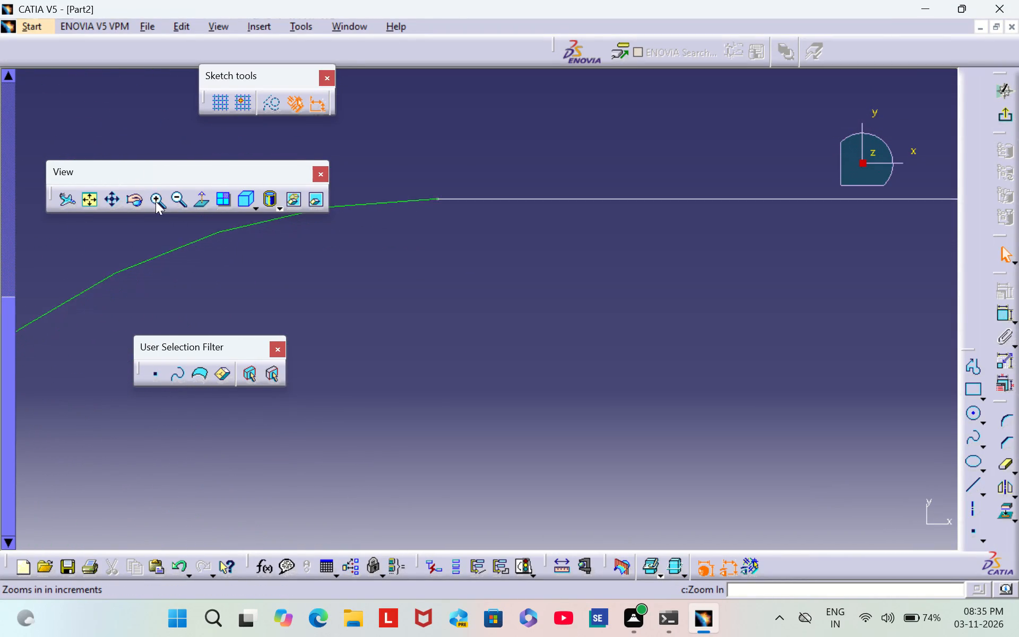
triple_click(156, 201)
click(156, 201)
scroll(475, 149, down, 1)
middle_drag(475, 149, 496, 177)
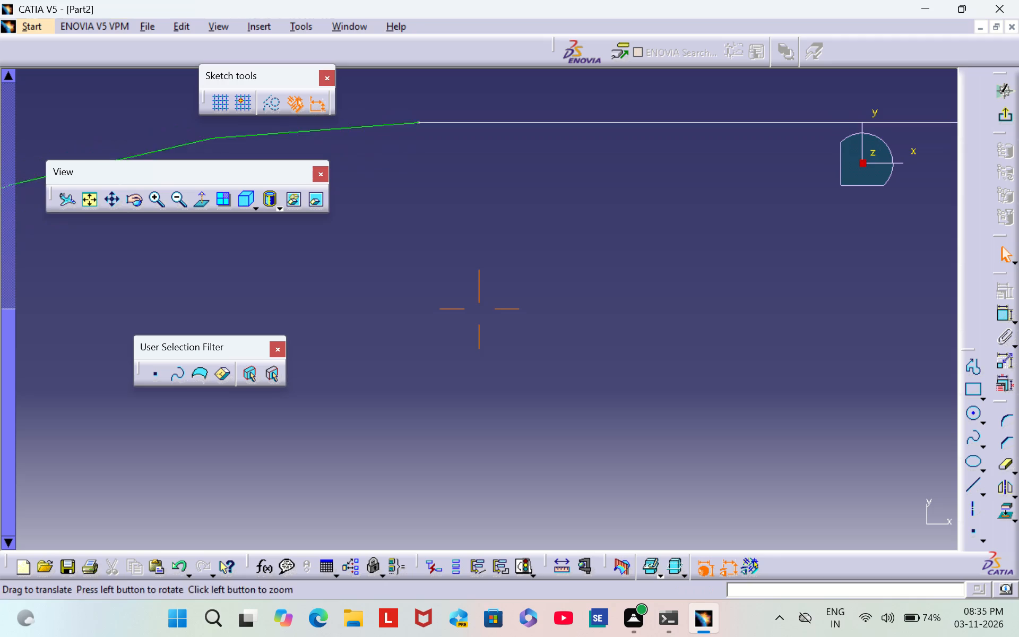
middle_drag(496, 177, 541, 244)
triple_click(152, 202)
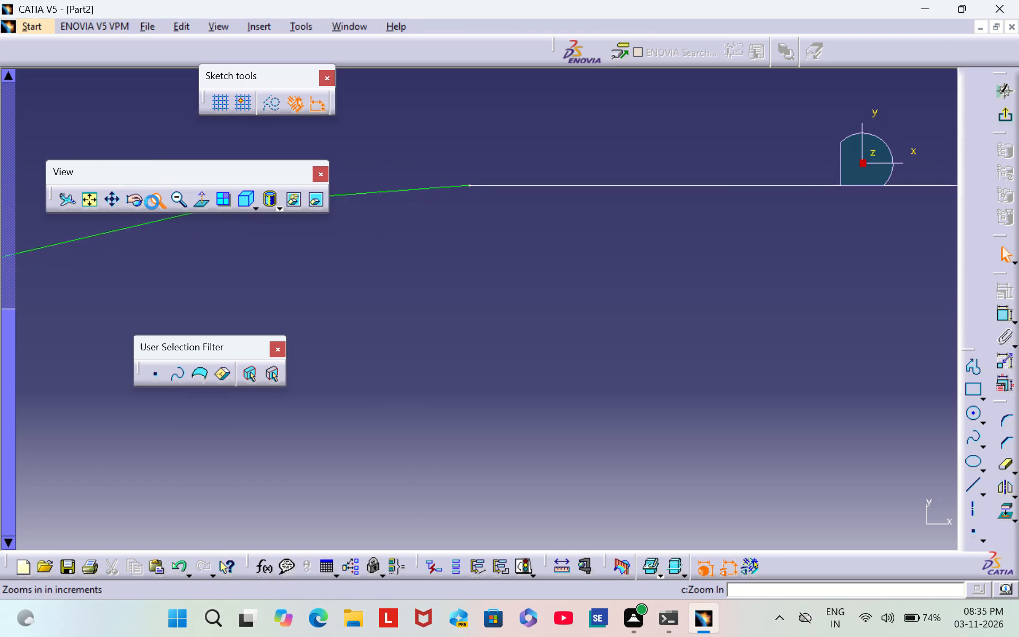
triple_click(152, 202)
triple_click(152, 202)
triple_click(152, 202)
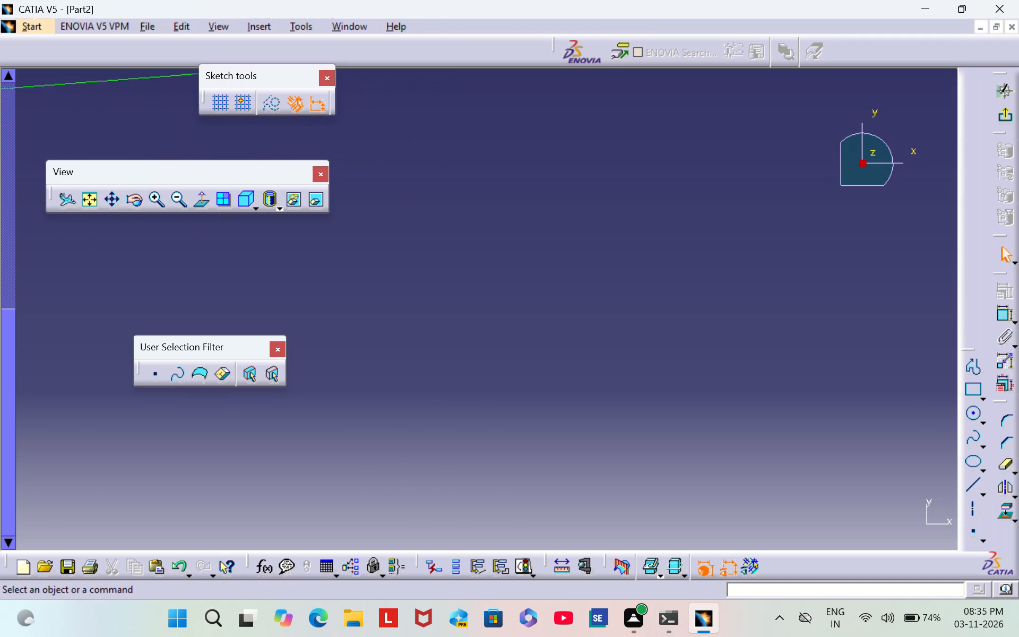
Follow the lower right slot's upper inner line and inspect its corner with the rectangle's right side for gaps.
middle_drag(728, 224, 631, 388)
scroll(630, 388, down, 1)
middle_drag(790, 323, 323, 274)
middle_drag(901, 322, 512, 355)
middle_drag(1004, 316, 629, 352)
middle_drag(784, 253, 706, 268)
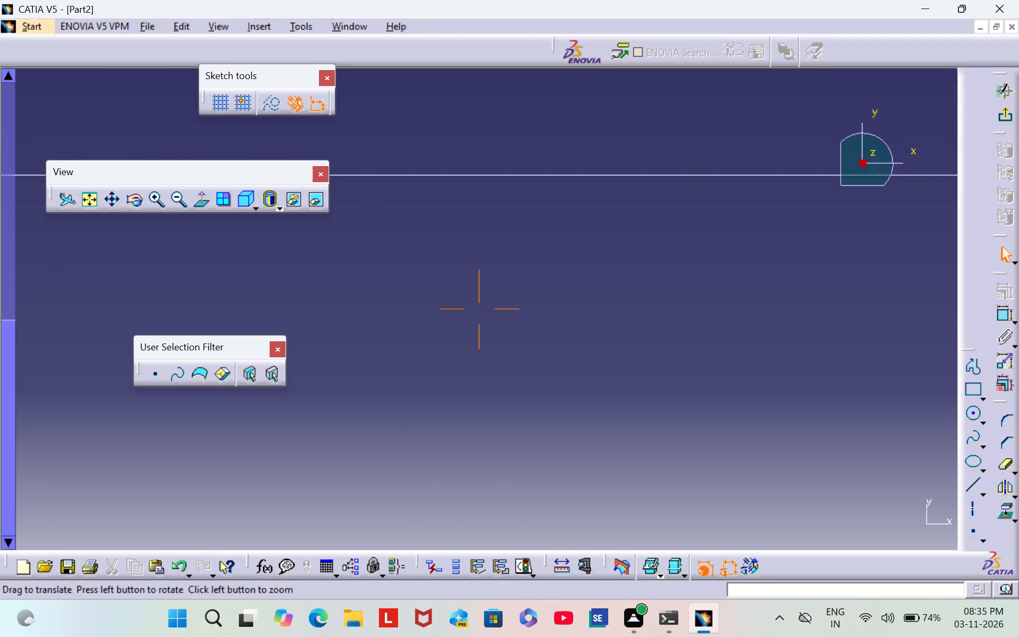
middle_drag(706, 268, 474, 271)
middle_drag(914, 299, 579, 296)
middle_drag(832, 226, 515, 250)
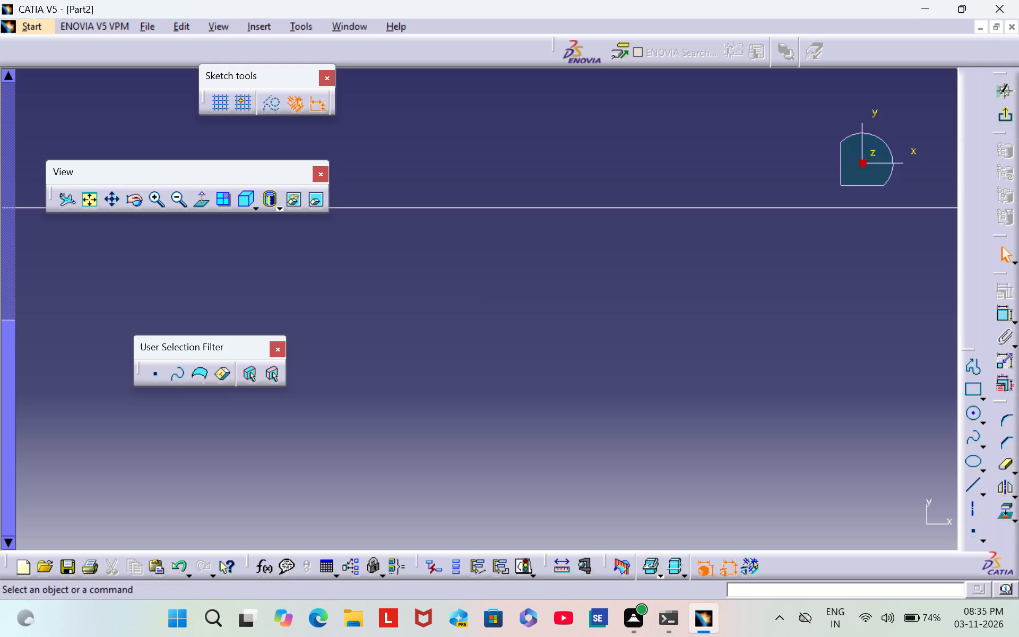
middle_drag(855, 273, 494, 245)
middle_drag(780, 225, 474, 253)
middle_drag(801, 262, 480, 264)
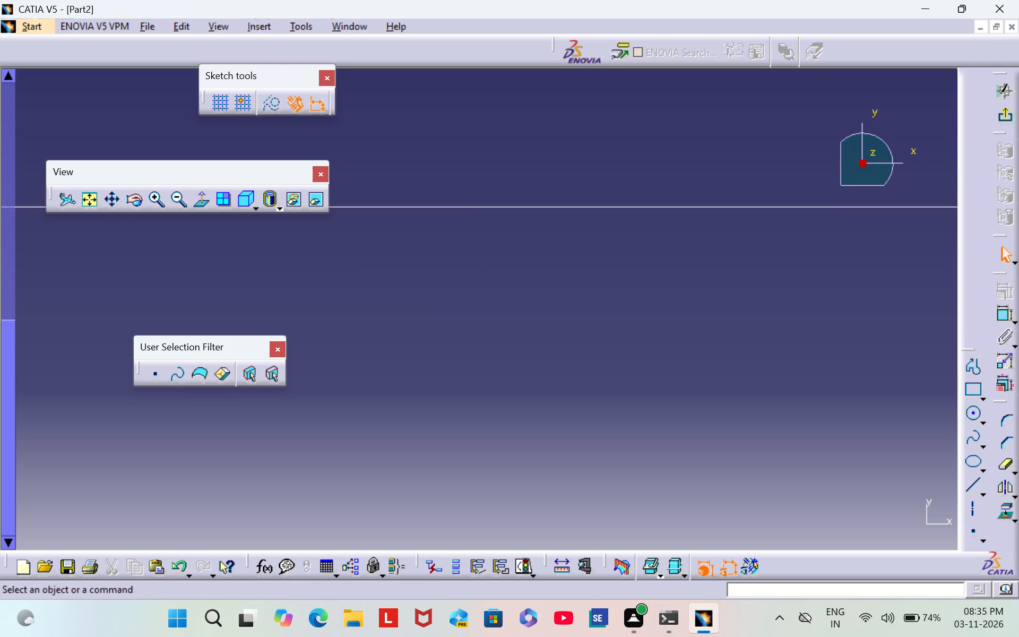
middle_drag(951, 307, 535, 270)
middle_drag(766, 190, 413, 270)
middle_drag(739, 316, 449, 303)
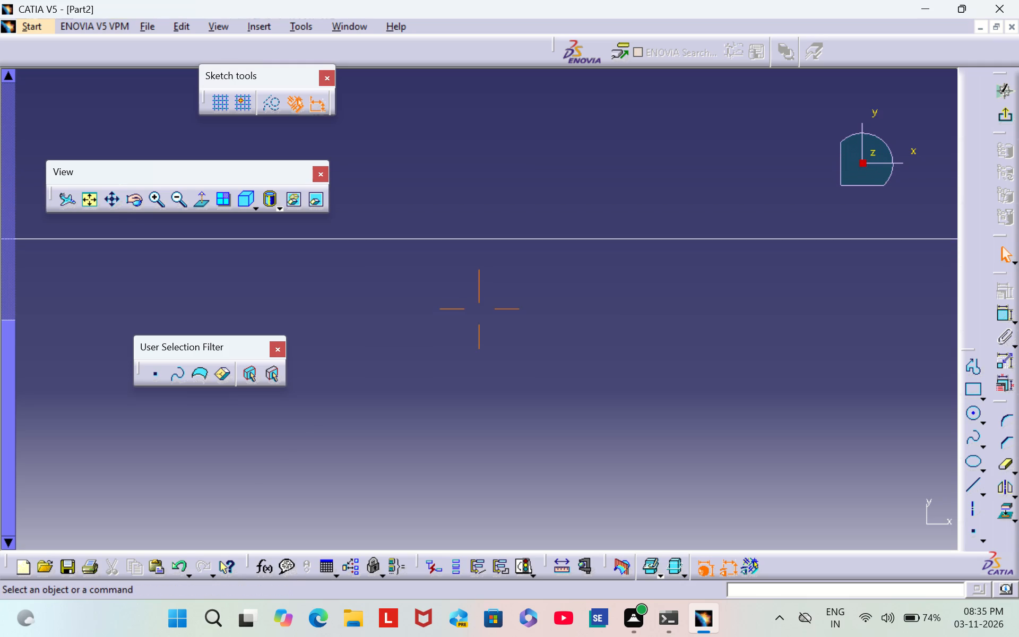
middle_drag(449, 303, 424, 296)
middle_drag(771, 275, 440, 239)
middle_drag(806, 271, 335, 308)
middle_drag(738, 313, 287, 312)
scroll(287, 312, down, 1)
middle_drag(891, 345, 422, 324)
middle_drag(828, 285, 454, 320)
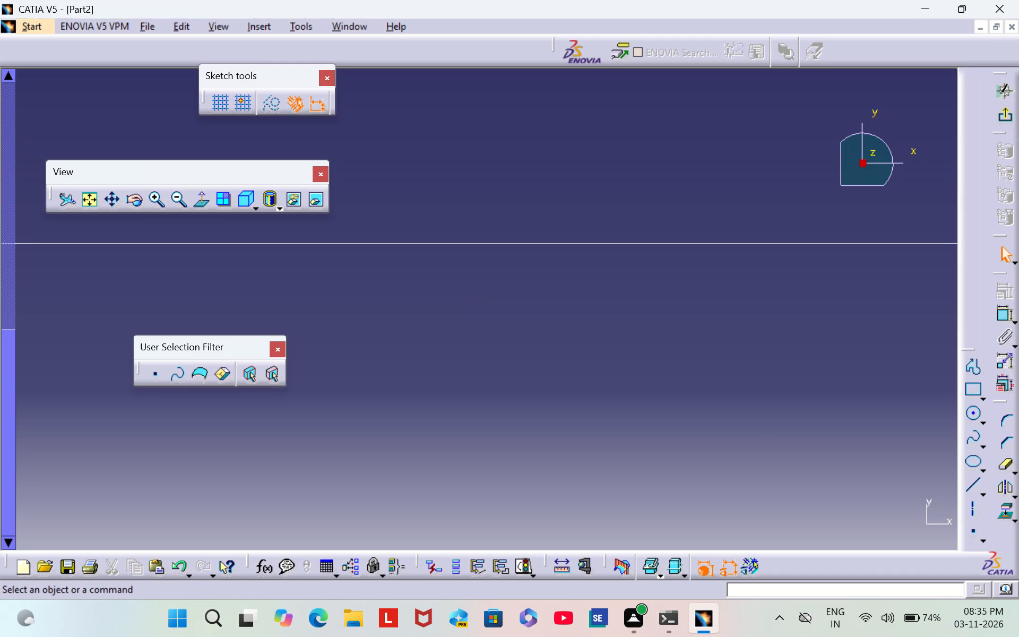
middle_drag(755, 305, 452, 322)
middle_drag(755, 328, 388, 262)
middle_drag(812, 239, 536, 260)
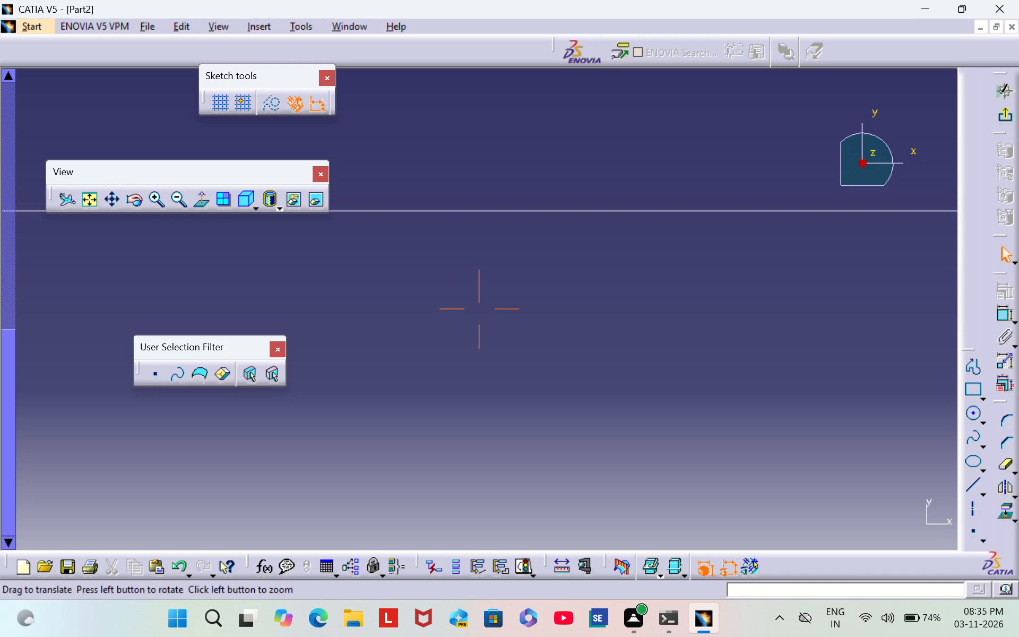
middle_drag(536, 260, 460, 262)
middle_drag(863, 245, 362, 262)
middle_drag(889, 297, 782, 302)
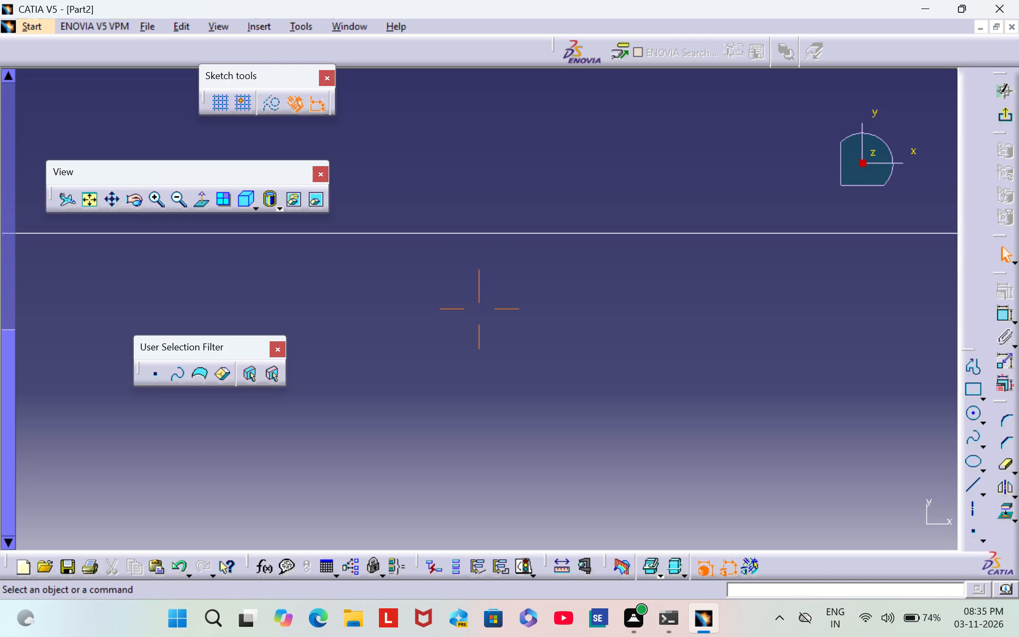
middle_drag(782, 302, 342, 268)
middle_drag(1017, 219, 722, 242)
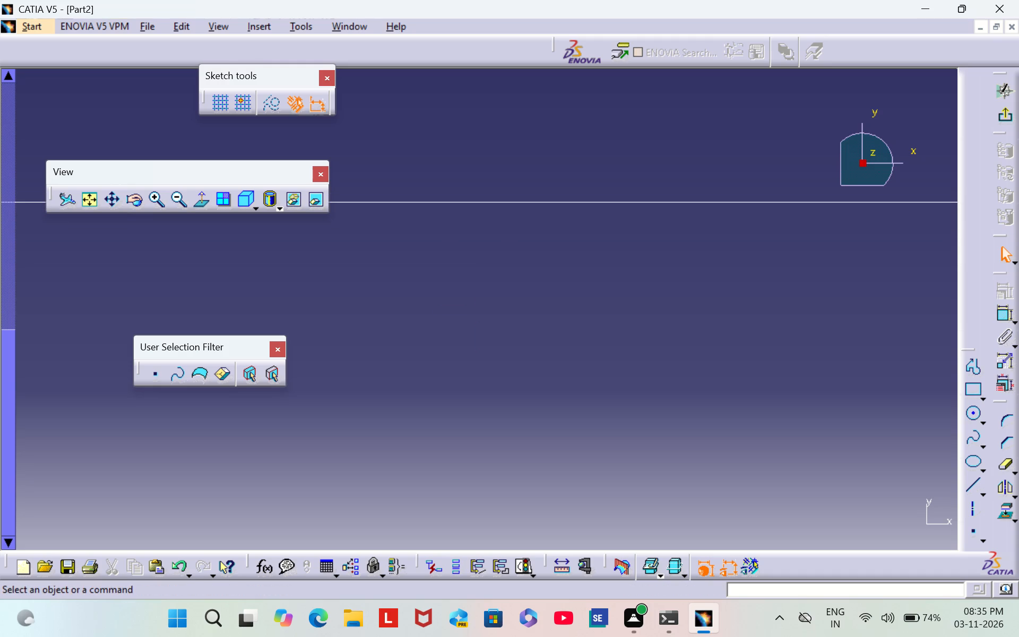
triple_click(179, 202)
triple_click(179, 201)
triple_click(179, 200)
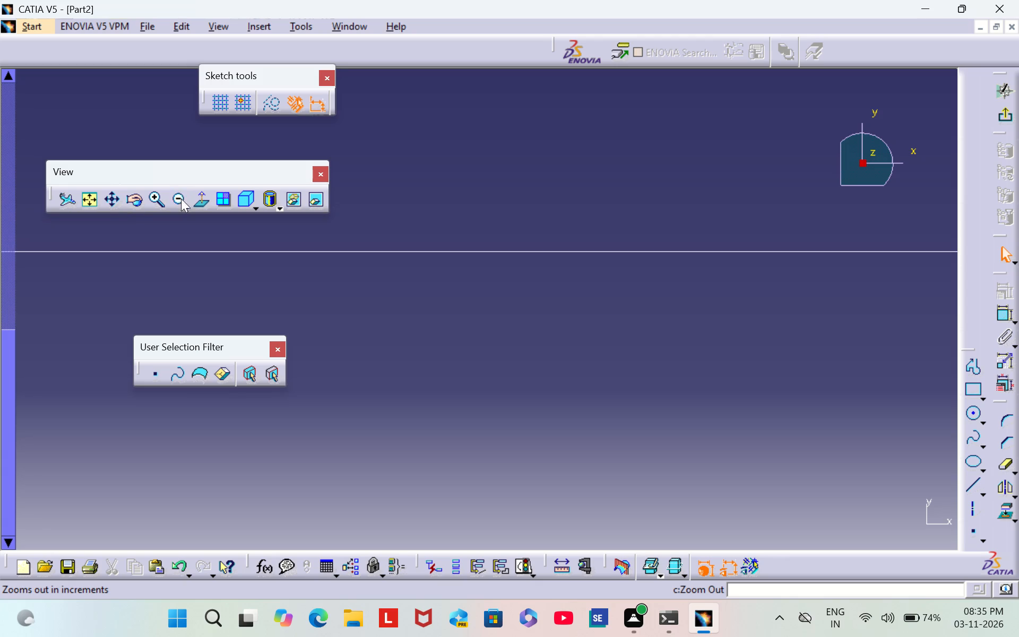
triple_click(181, 199)
triple_click(182, 199)
triple_click(184, 199)
double_click(184, 199)
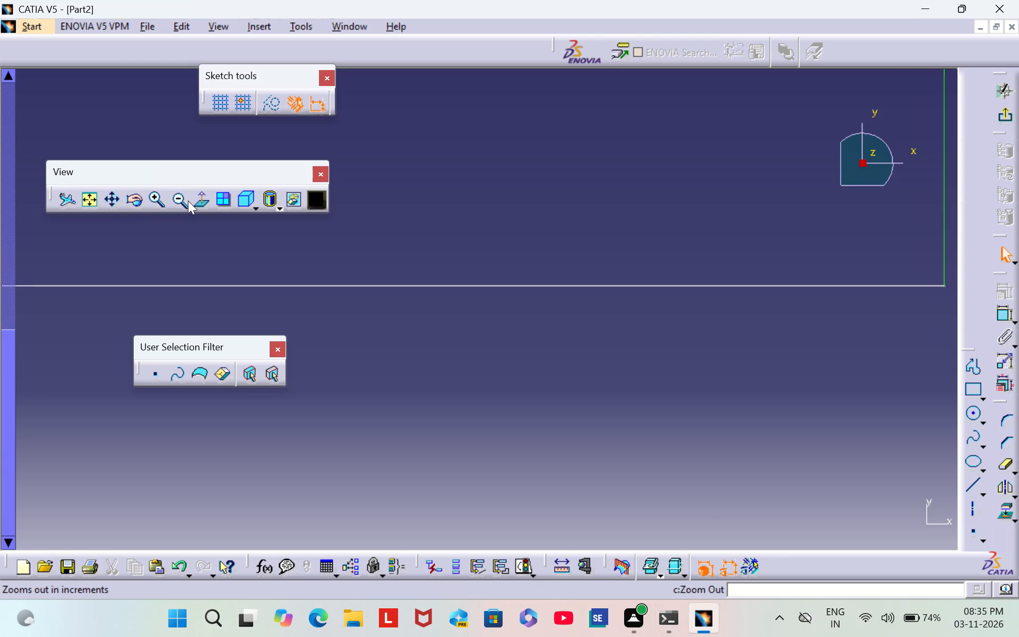
triple_click(188, 201)
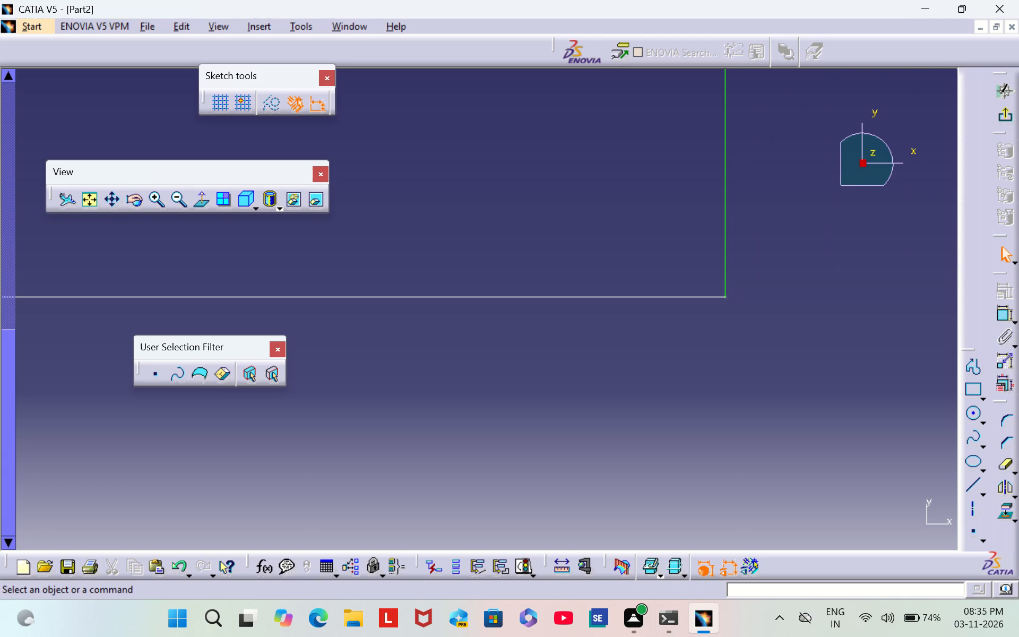
triple_click(153, 201)
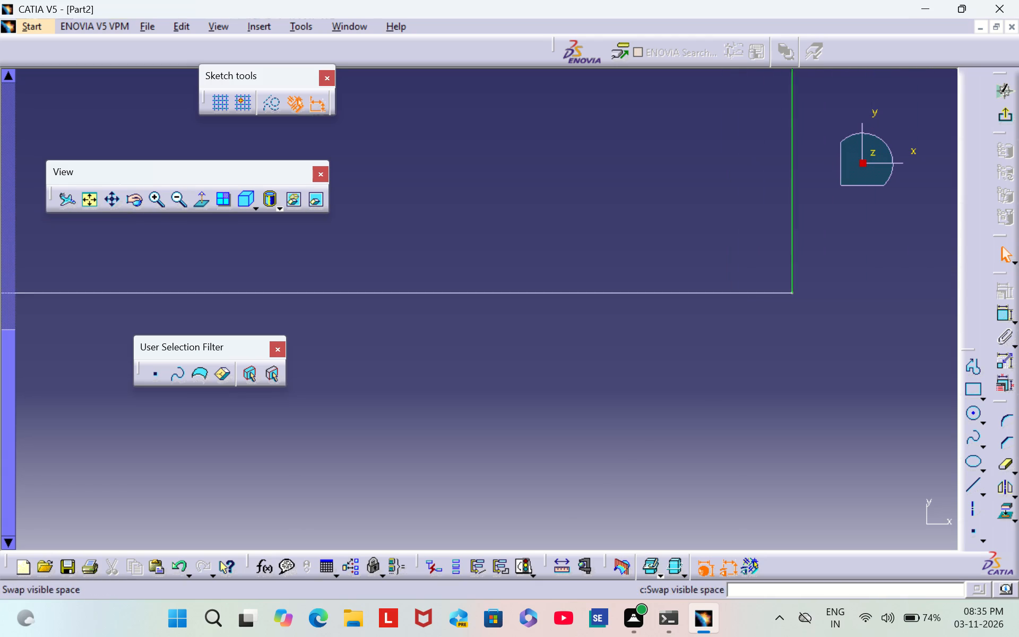
scroll(865, 317, down, 1)
middle_drag(865, 316, 375, 301)
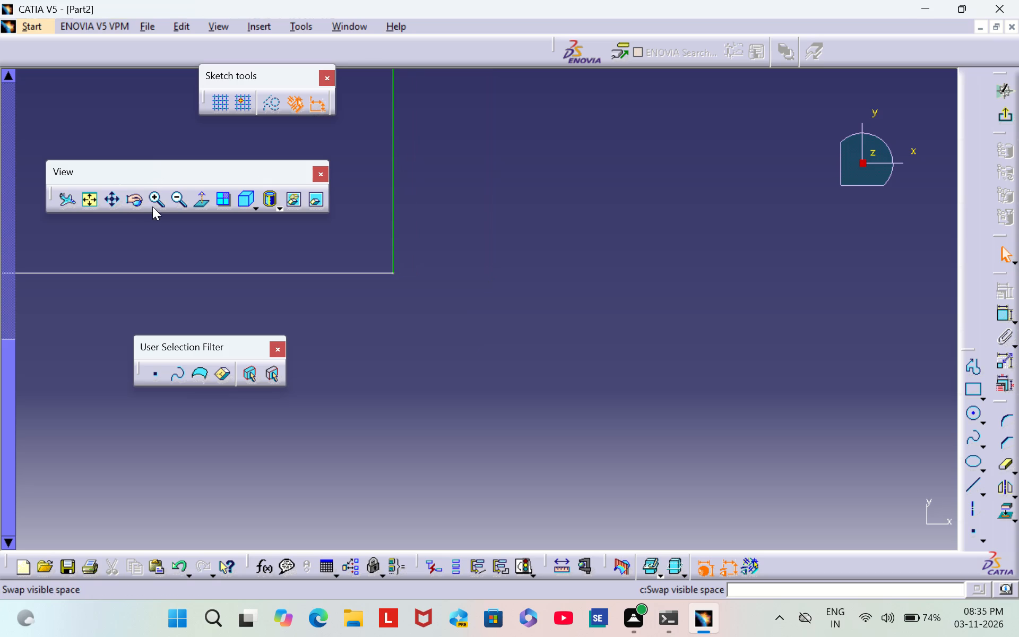
triple_click(152, 201)
double_click(152, 198)
middle_drag(441, 201, 441, 200)
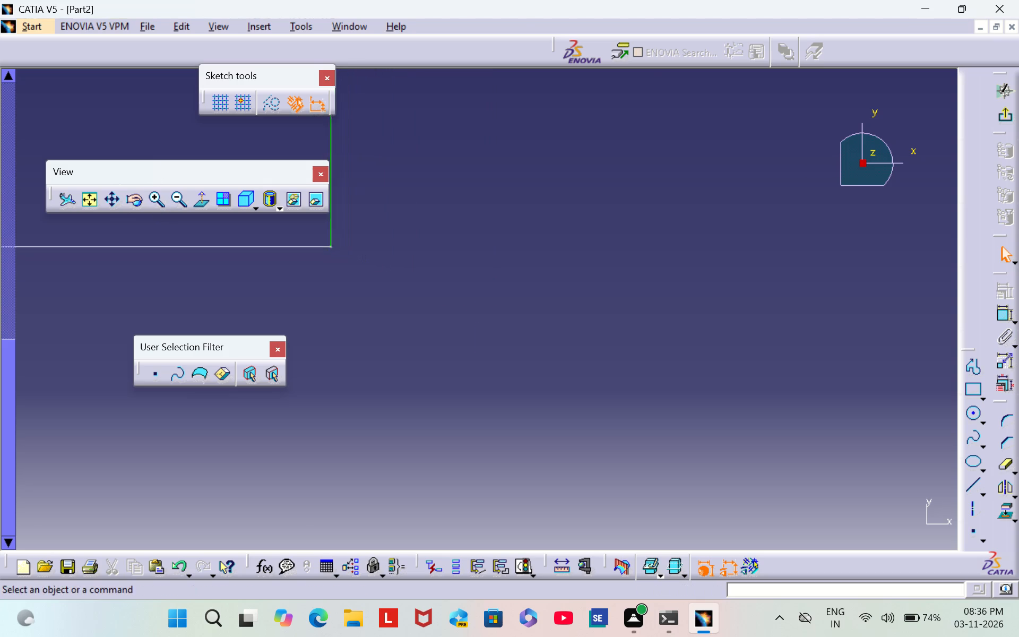
Inspect the rectangle's right side from that corner up to its junction with the slot's upper outer line.
middle_drag(441, 200, 772, 367)
middle_drag(775, 192, 764, 377)
middle_drag(727, 202, 718, 403)
scroll(718, 206, up, 1)
middle_drag(717, 205, 712, 394)
middle_drag(697, 132, 692, 373)
middle_drag(688, 156, 689, 372)
scroll(690, 373, down, 1)
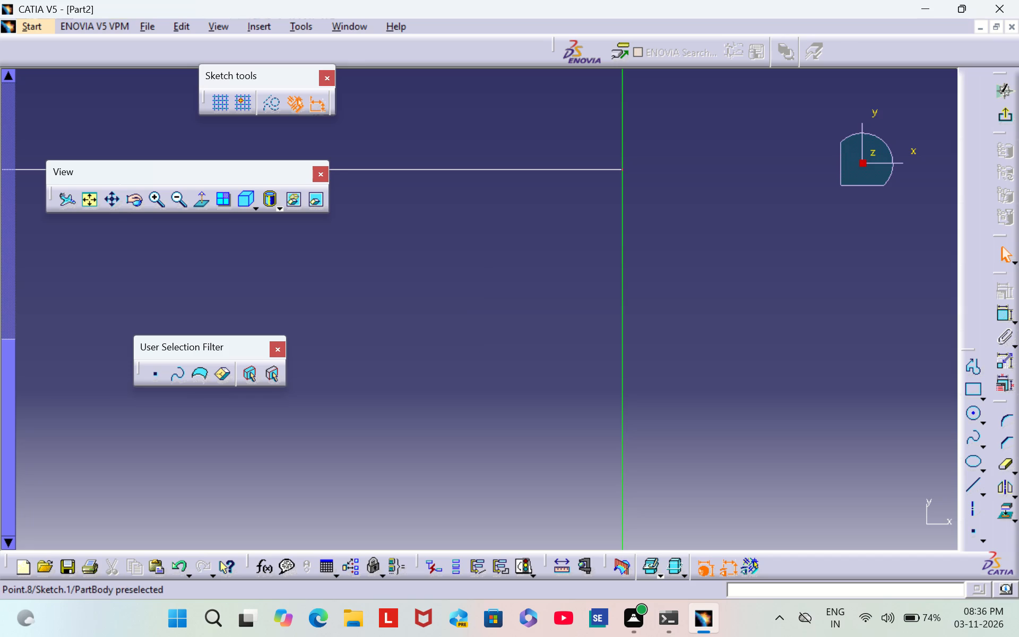
Follow the lower right slot's upper outer line back to the outer arc and examine their joining point.
middle_drag(582, 202, 997, 308)
scroll(499, 247, down, 1)
middle_drag(499, 247, 883, 216)
middle_drag(403, 190, 672, 196)
click(177, 197)
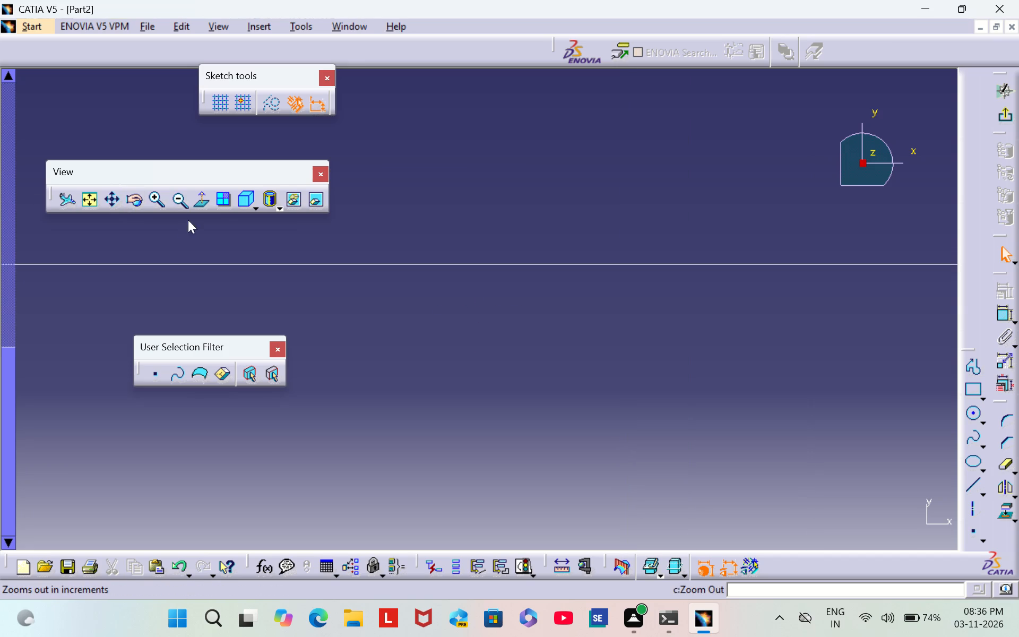
click(175, 198)
middle_drag(362, 233, 727, 239)
middle_drag(421, 255, 693, 243)
scroll(693, 243, down, 1)
middle_drag(336, 186, 730, 204)
middle_drag(471, 217, 637, 185)
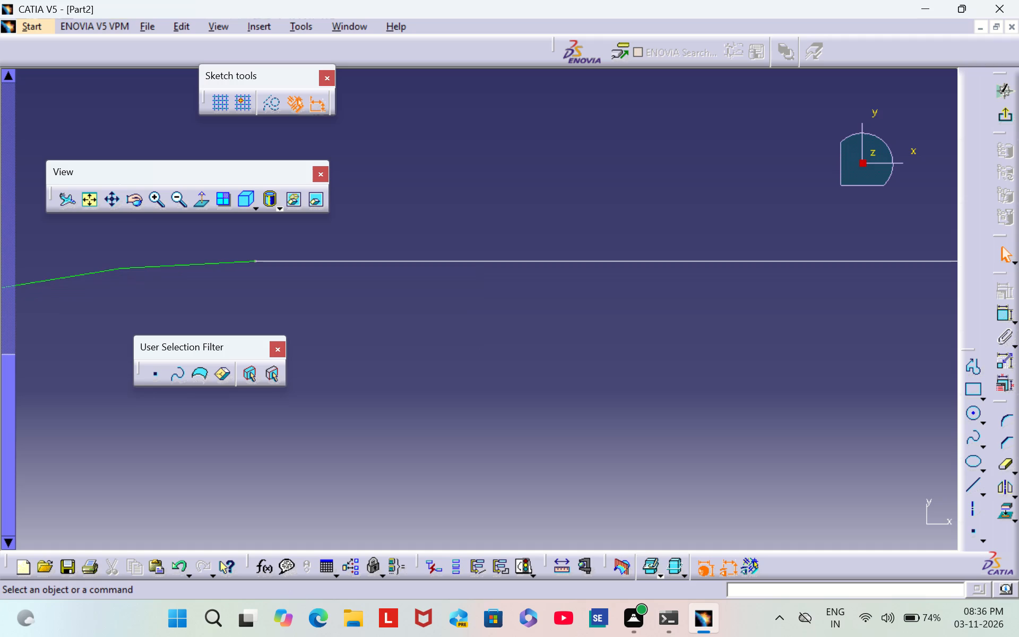
click(254, 259)
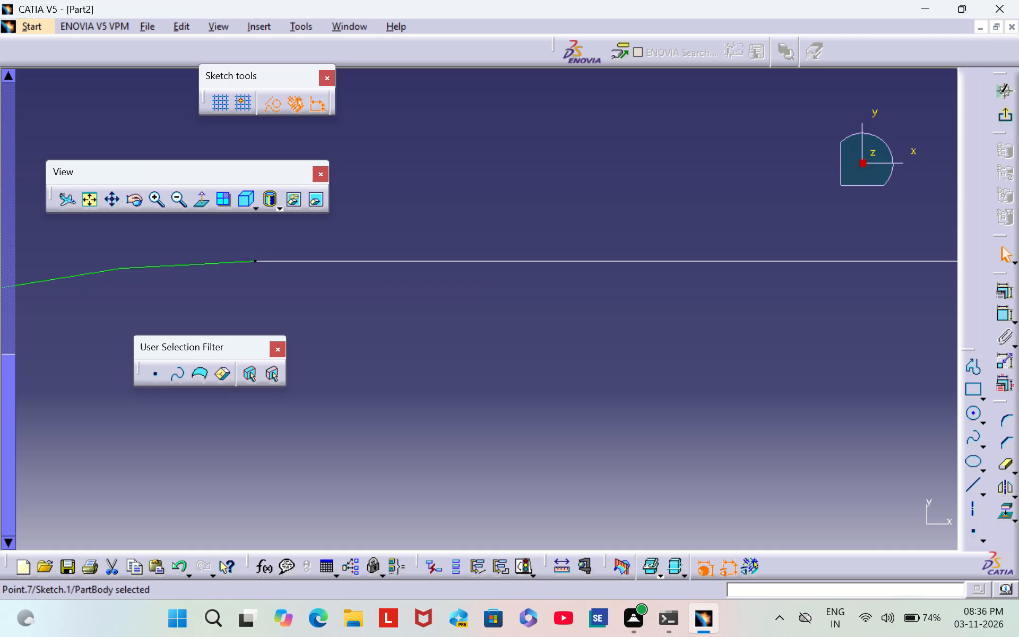
click(470, 219)
Examine where the lower right slot's lower inner and outer lines meet the rectangle's right side.
middle_drag(476, 363, 392, 129)
middle_drag(553, 422, 482, 114)
scroll(553, 422, up, 1)
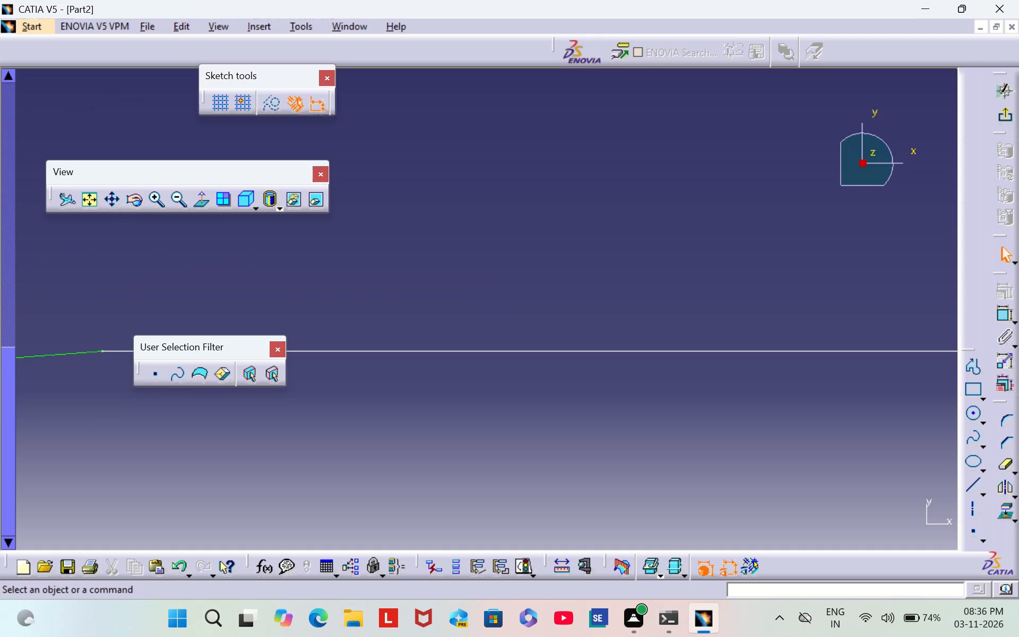
triple_click(180, 194)
double_click(180, 193)
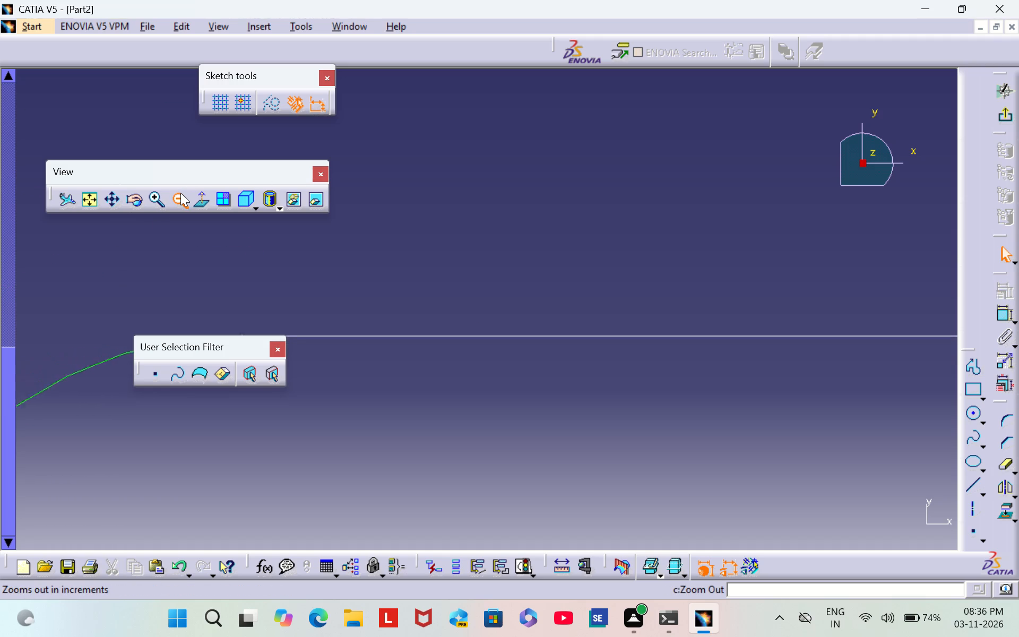
triple_click(180, 193)
triple_click(182, 195)
click(182, 195)
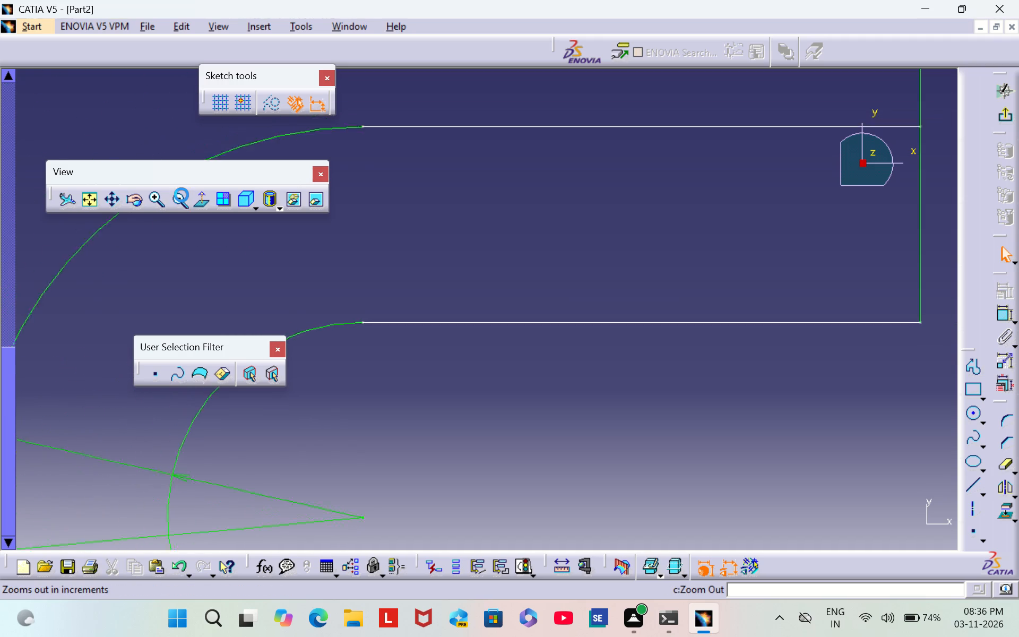
middle_drag(717, 378, 475, 183)
scroll(475, 183, down, 1)
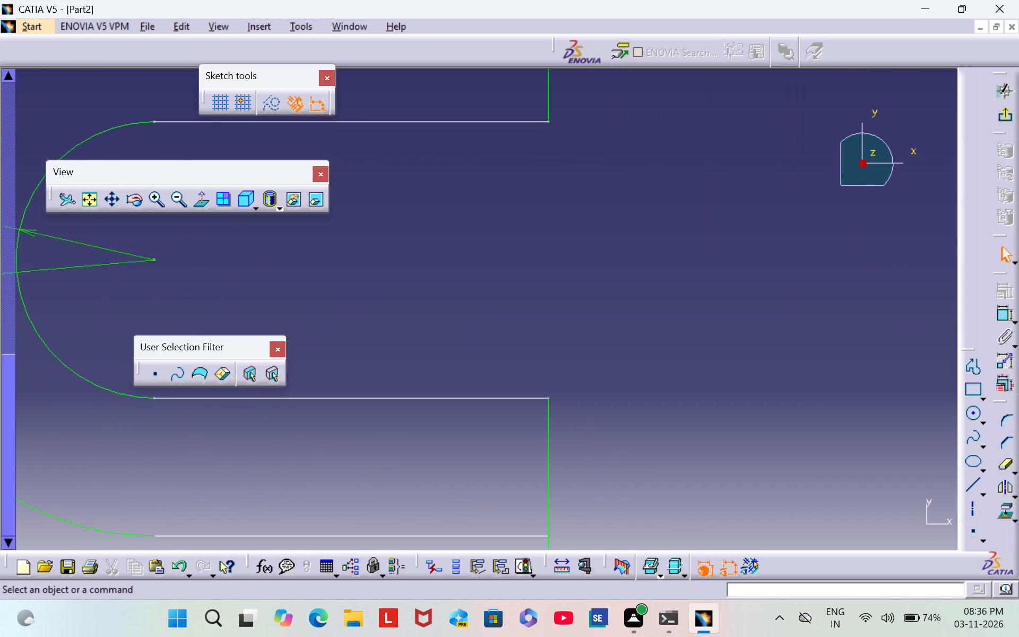
middle_drag(576, 383, 580, 286)
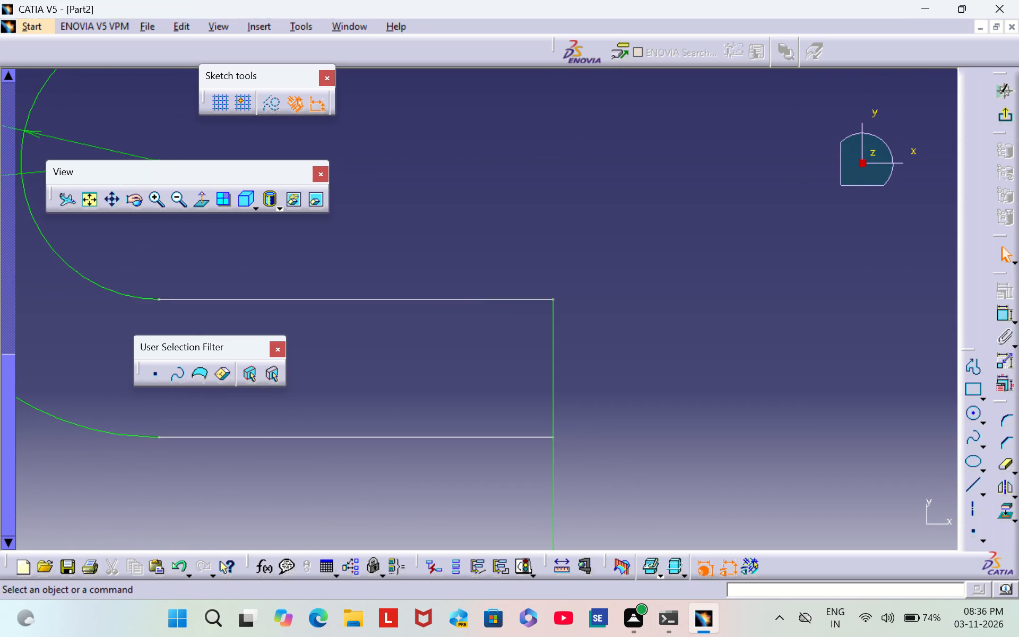
triple_click(157, 197)
triple_click(158, 196)
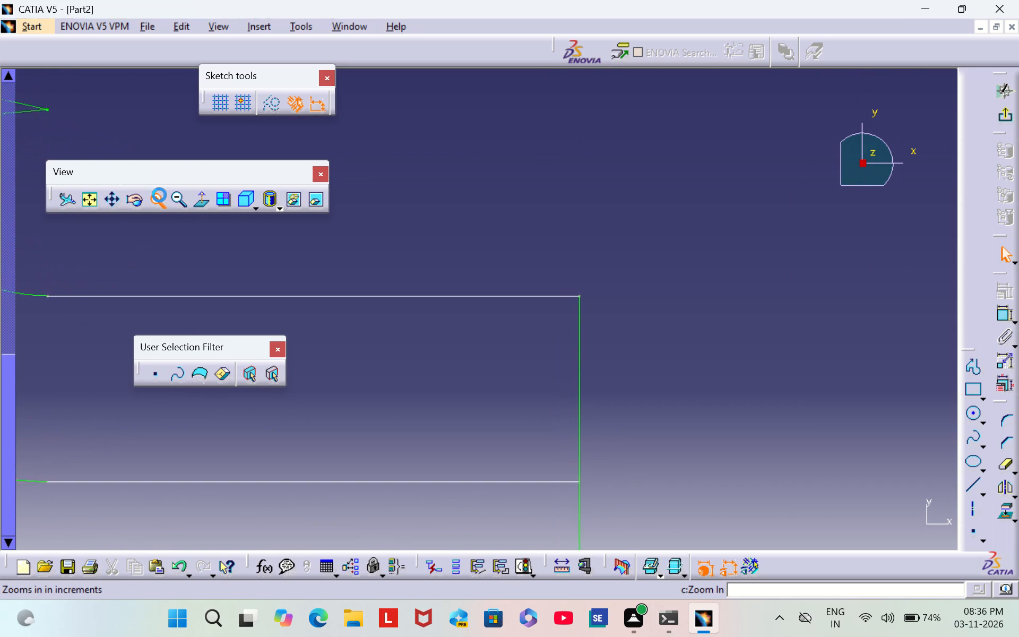
scroll(740, 369, up, 1)
middle_drag(740, 368, 725, 256)
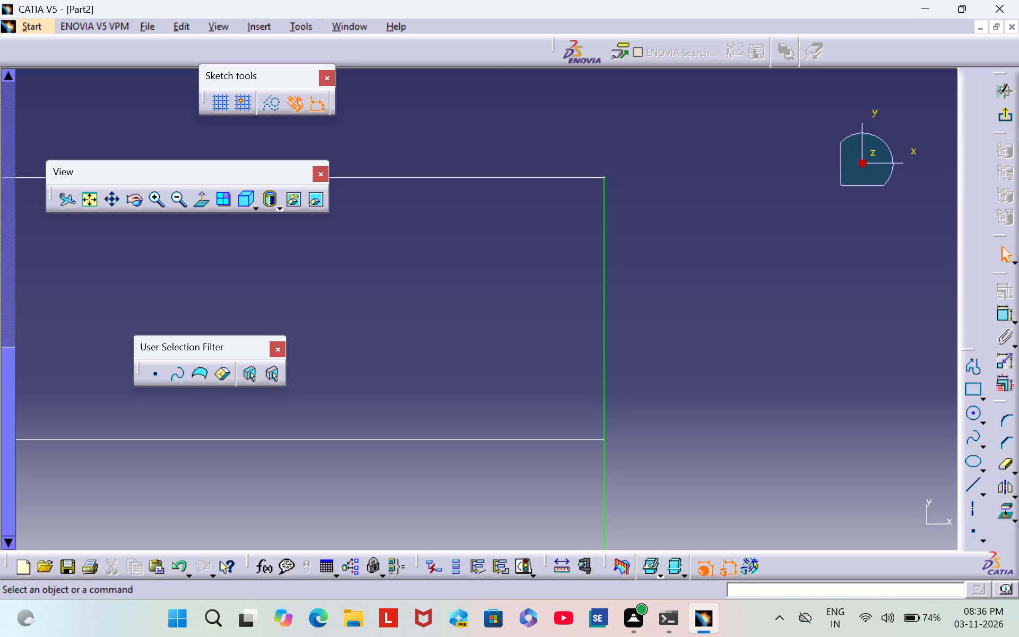
middle_drag(681, 383, 671, 213)
scroll(670, 415, up, 1)
Follow the rectangle's right side down from the lower right slot to the lower right corner, looking for gaps.
middle_drag(670, 415, 671, 211)
middle_drag(693, 383, 731, 214)
scroll(694, 383, up, 1)
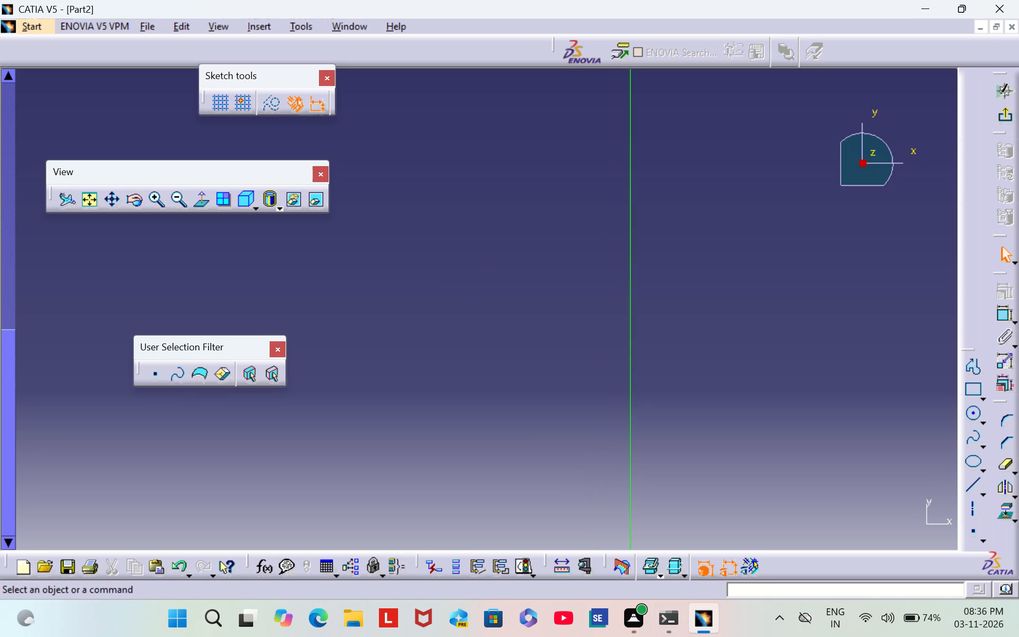
middle_drag(695, 383, 696, 244)
scroll(695, 328, up, 1)
middle_drag(703, 322, 705, 176)
scroll(703, 322, up, 1)
middle_drag(739, 336, 744, 153)
scroll(740, 336, up, 1)
middle_drag(756, 356, 757, 306)
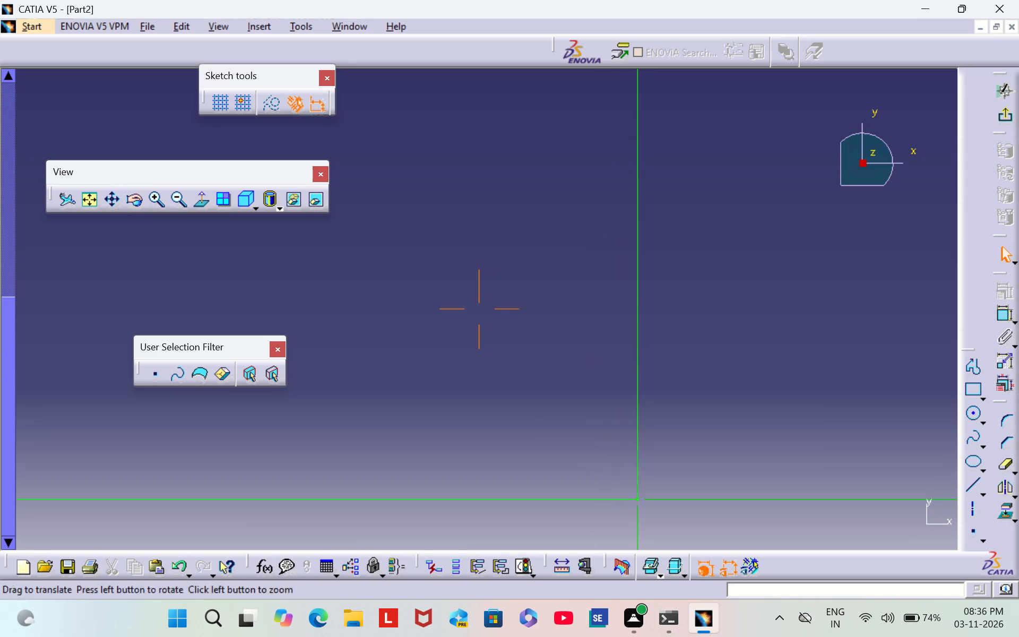
middle_drag(757, 306, 738, 163)
middle_drag(732, 399, 742, 216)
scroll(732, 399, up, 1)
middle_drag(729, 312, 729, 183)
scroll(729, 312, up, 1)
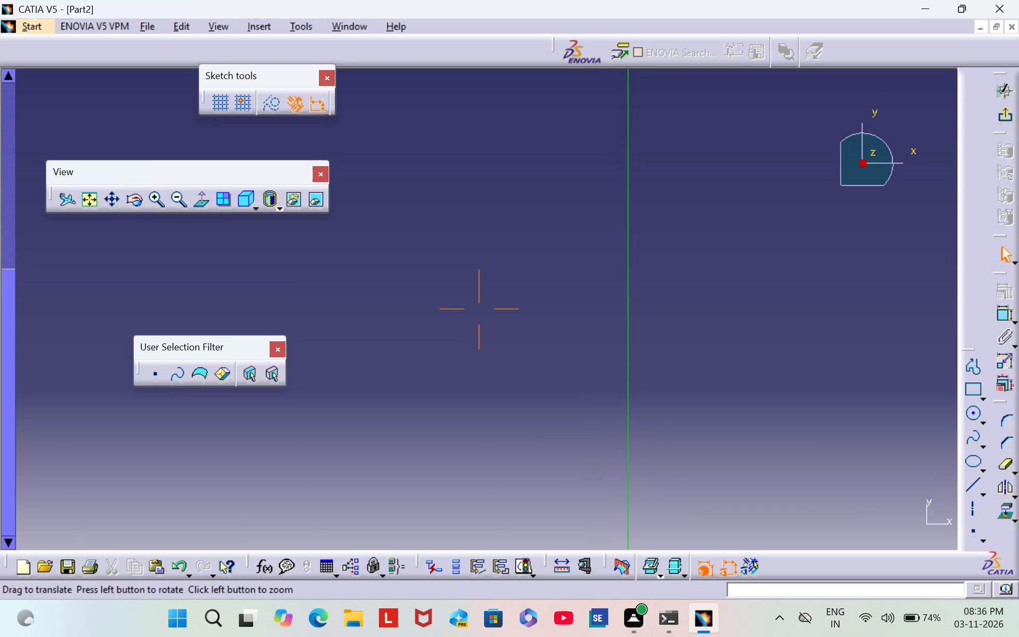
middle_drag(729, 183, 729, 173)
middle_drag(729, 313, 728, 171)
middle_drag(730, 276, 728, 187)
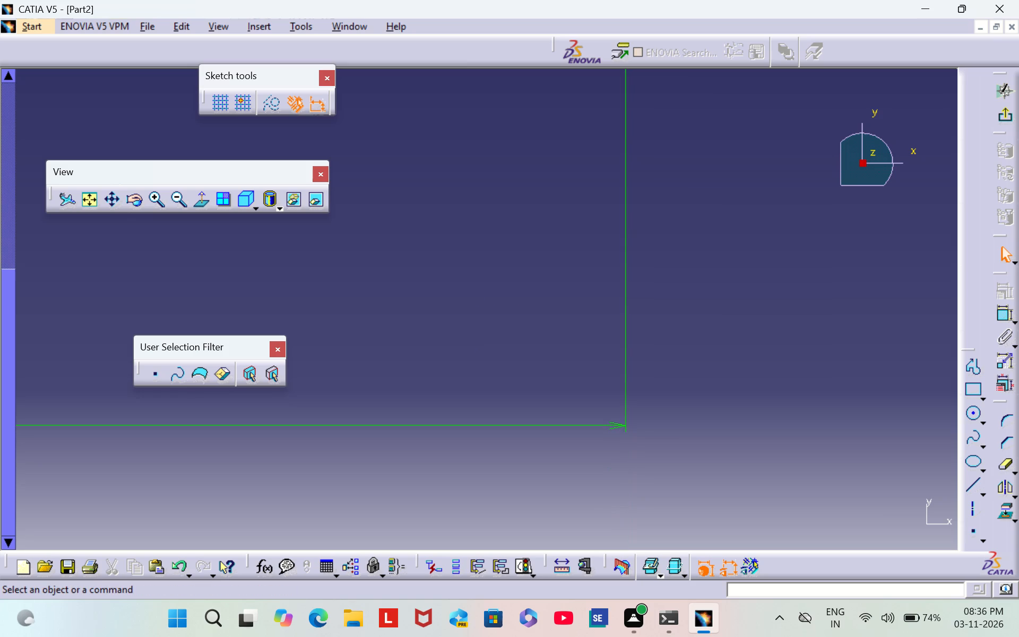
Recheck the rectangle's right side from the lower right corner back up to the lower right slot's inner line.
middle_drag(669, 237, 721, 502)
middle_drag(699, 178, 747, 383)
scroll(747, 383, down, 1)
middle_drag(715, 211, 737, 349)
middle_drag(673, 120, 686, 242)
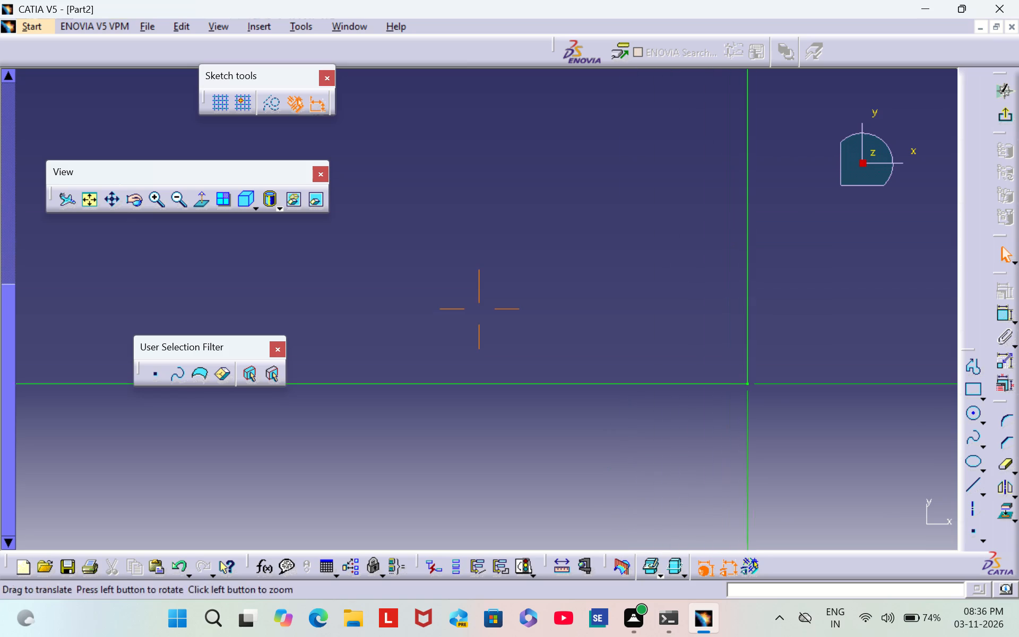
middle_drag(686, 242, 704, 404)
middle_drag(661, 152, 661, 342)
scroll(661, 155, down, 3)
scroll(661, 323, up, 2)
middle_drag(665, 136, 660, 348)
middle_drag(679, 96, 696, 383)
middle_drag(698, 69, 701, 311)
scroll(703, 332, down, 1)
middle_drag(645, 137, 686, 381)
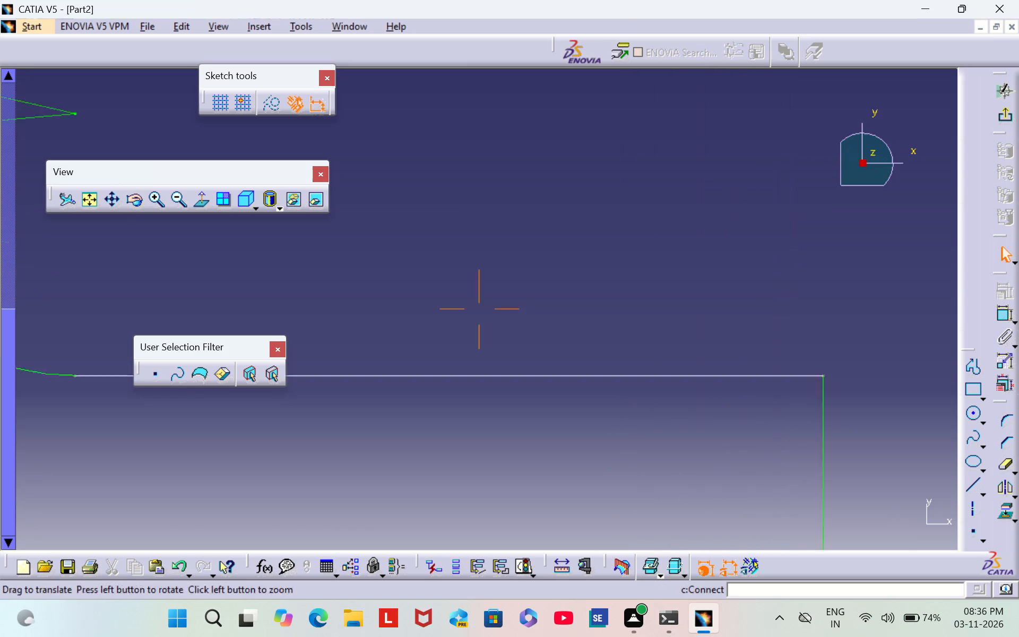
middle_drag(686, 381, 701, 427)
Inspect the rectangle's right side from the lower right slot up to the upper right slot's lower outer line.
middle_drag(709, 98, 758, 411)
scroll(789, 205, up, 1)
middle_drag(790, 195, 791, 494)
middle_drag(747, 3, 739, 369)
middle_drag(707, 24, 709, 348)
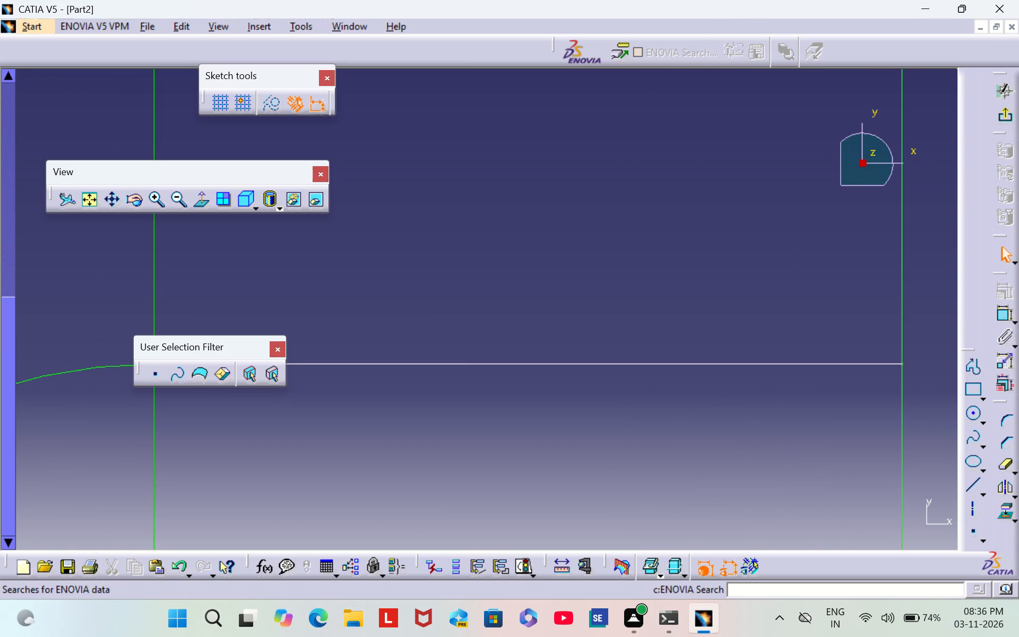
middle_drag(709, 348, 709, 350)
middle_drag(725, 227, 703, 424)
middle_drag(721, 90, 711, 498)
middle_drag(773, 187, 717, 569)
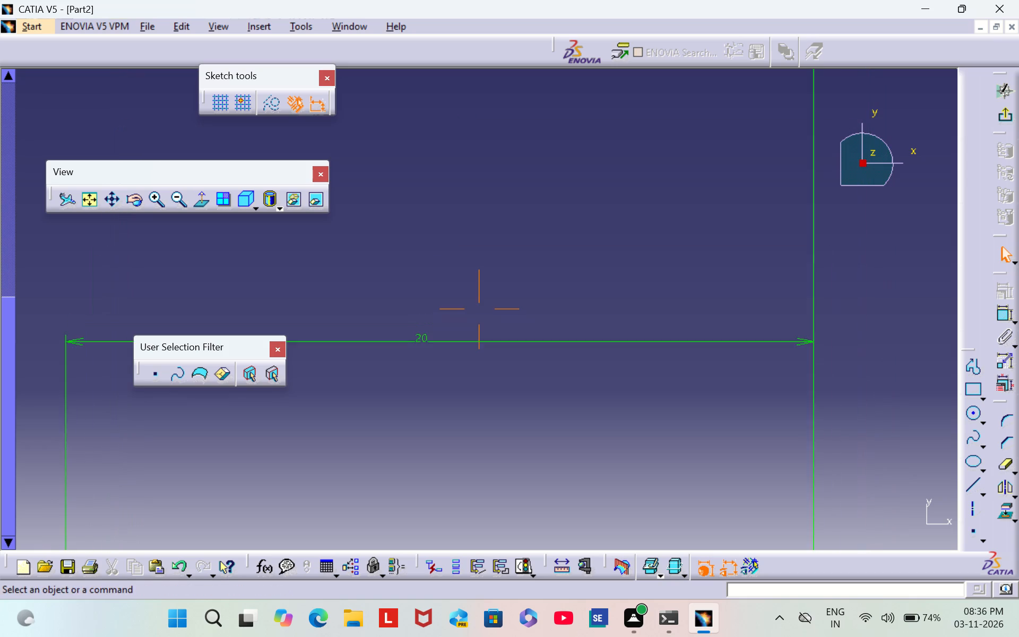
middle_drag(717, 569, 716, 572)
middle_drag(704, 209, 726, 496)
middle_drag(692, 221, 713, 480)
middle_drag(711, 222, 709, 477)
middle_drag(700, 116, 723, 433)
middle_drag(734, 111, 738, 361)
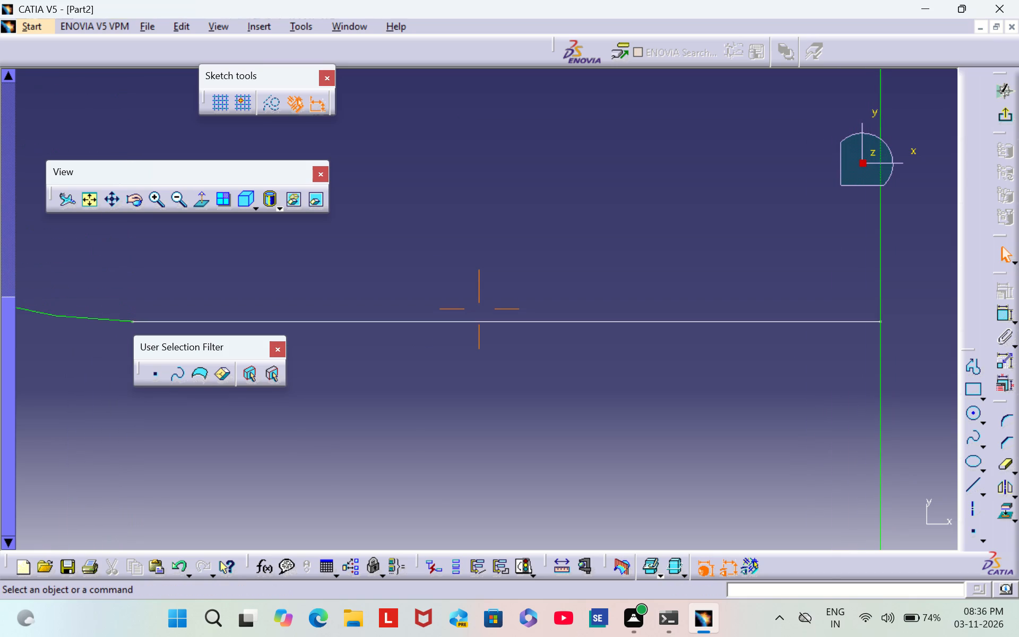
middle_drag(738, 361, 738, 364)
Examine up close where the upper right slot's outer arc joins its lower outer straight line.
middle_drag(626, 256, 835, 254)
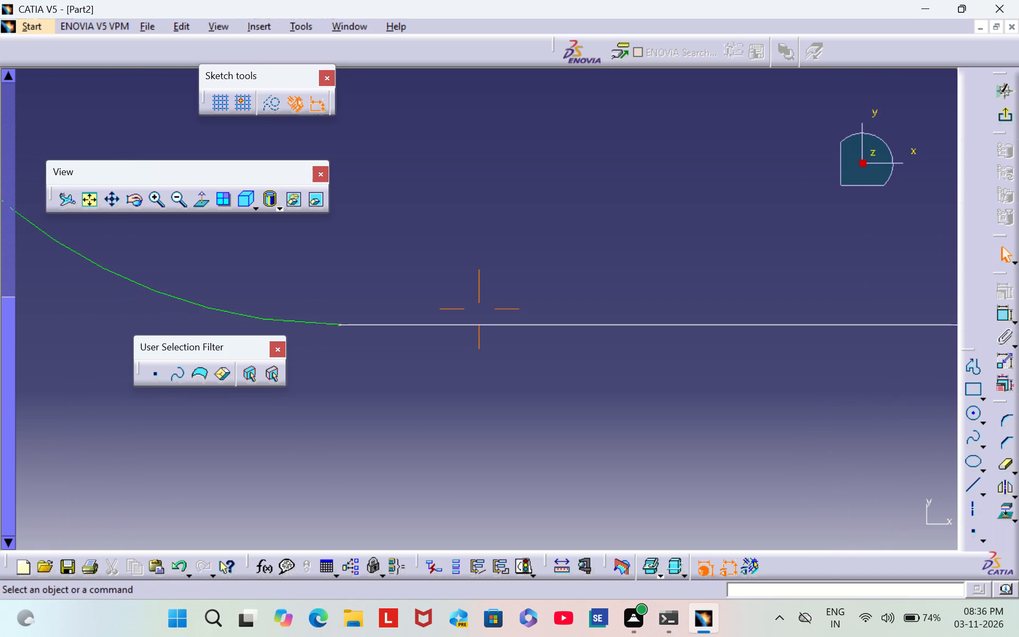
middle_drag(835, 254, 890, 285)
triple_click(154, 202)
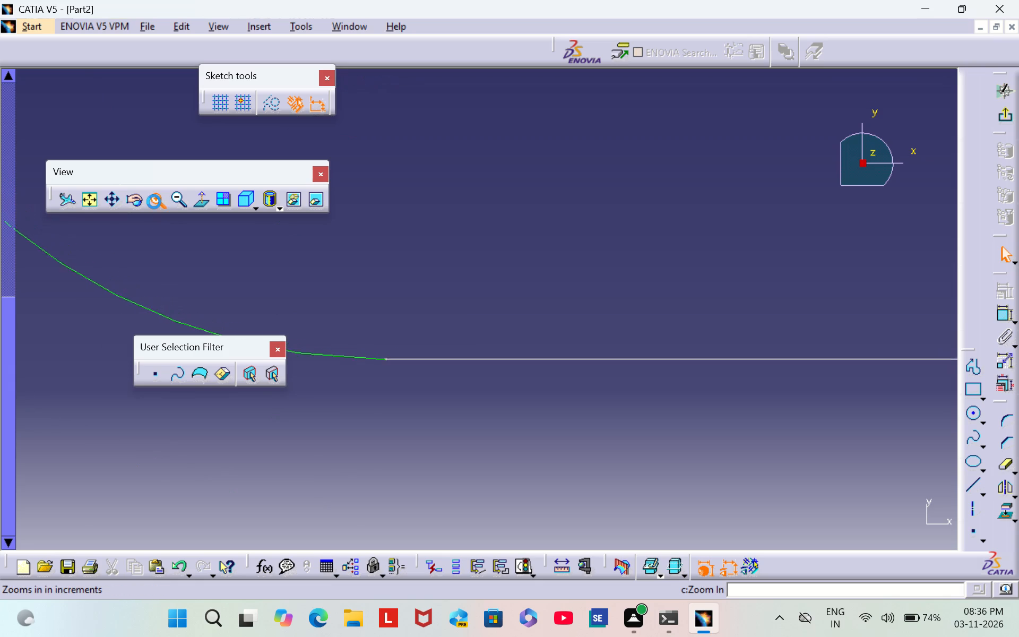
triple_click(154, 202)
click(154, 201)
middle_drag(544, 291, 637, 183)
triple_click(158, 197)
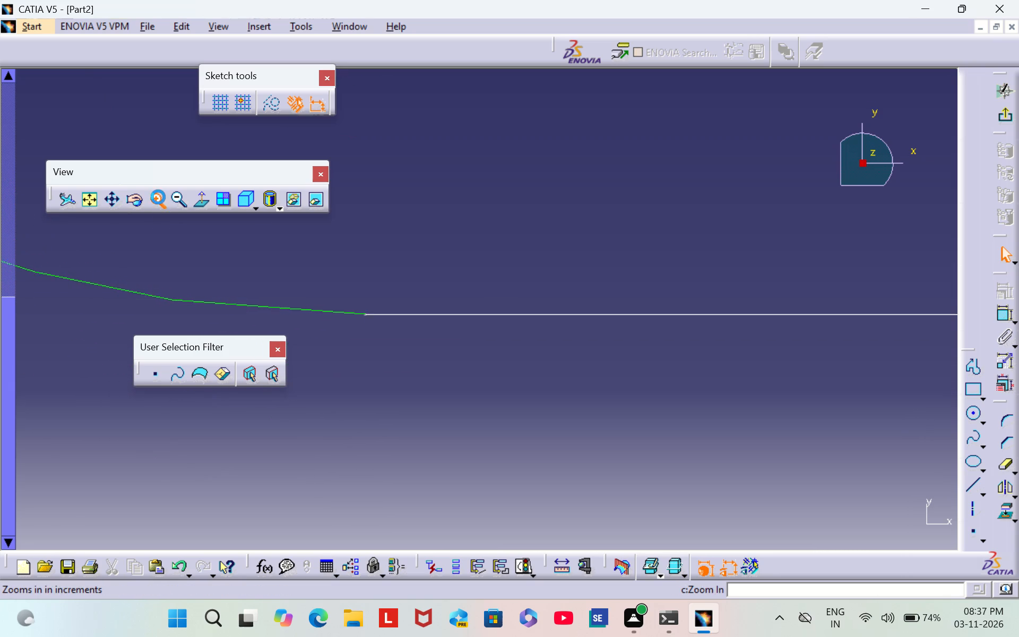
click(158, 197)
middle_drag(485, 164, 631, 388)
scroll(583, 245, up, 1)
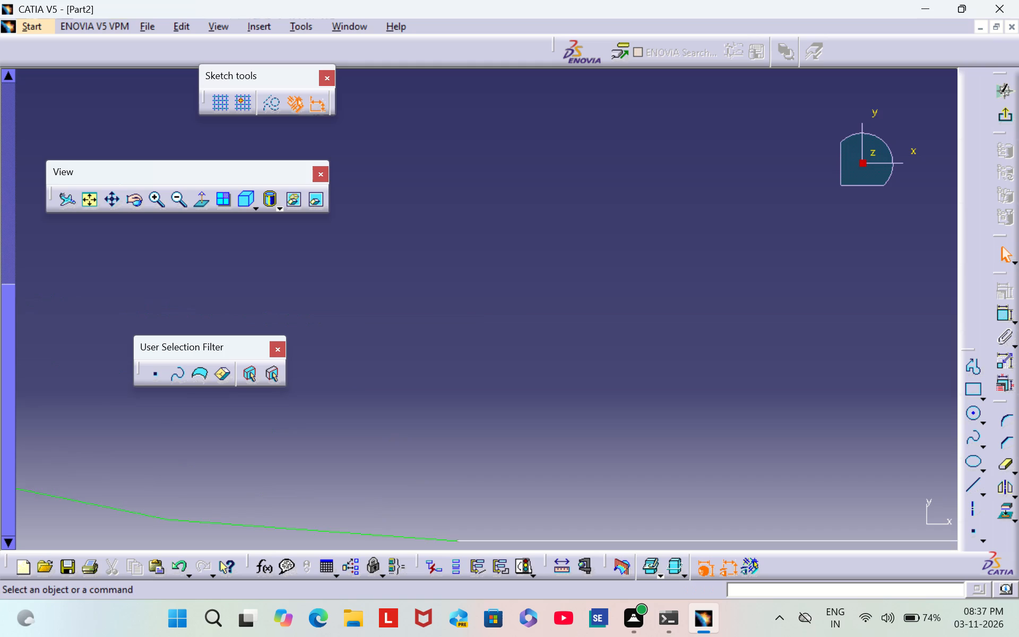
middle_drag(583, 244, 635, 450)
middle_drag(576, 234, 577, 457)
triple_click(179, 200)
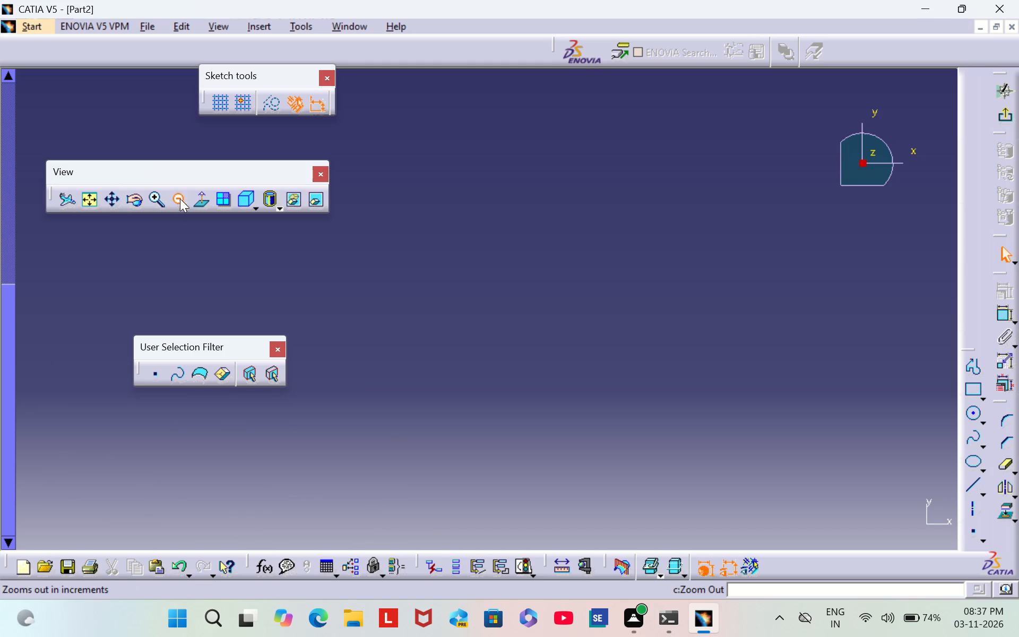
triple_click(180, 199)
triple_click(180, 199)
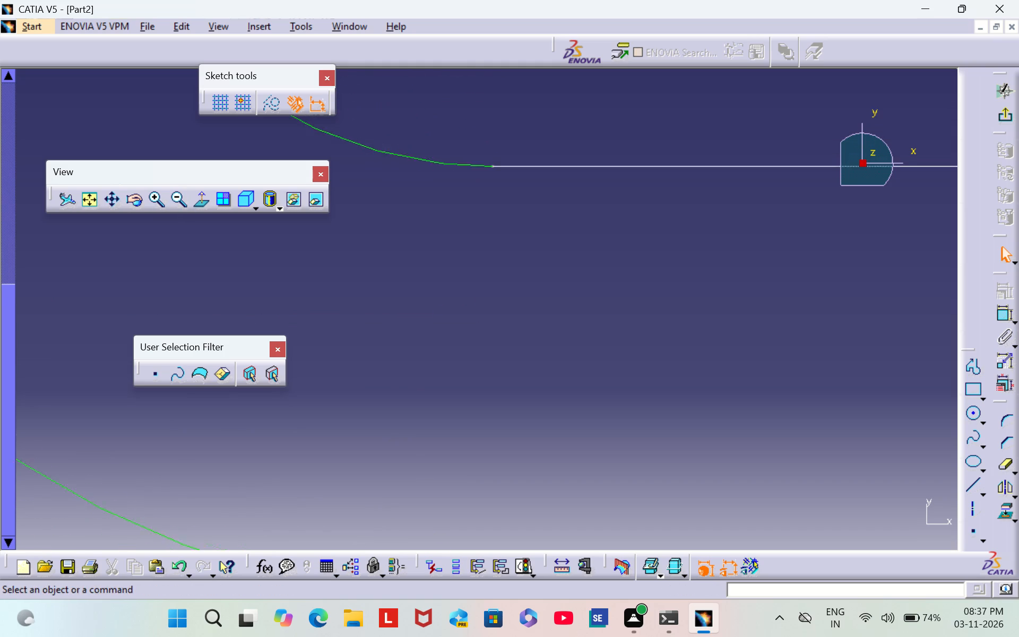
Inspect the upper right slot's arcs and follow its upper inner and outer lines to the rectangle's right side.
middle_drag(575, 169, 518, 454)
scroll(576, 172, down, 1)
middle_drag(482, 241, 490, 449)
middle_drag(550, 204, 551, 214)
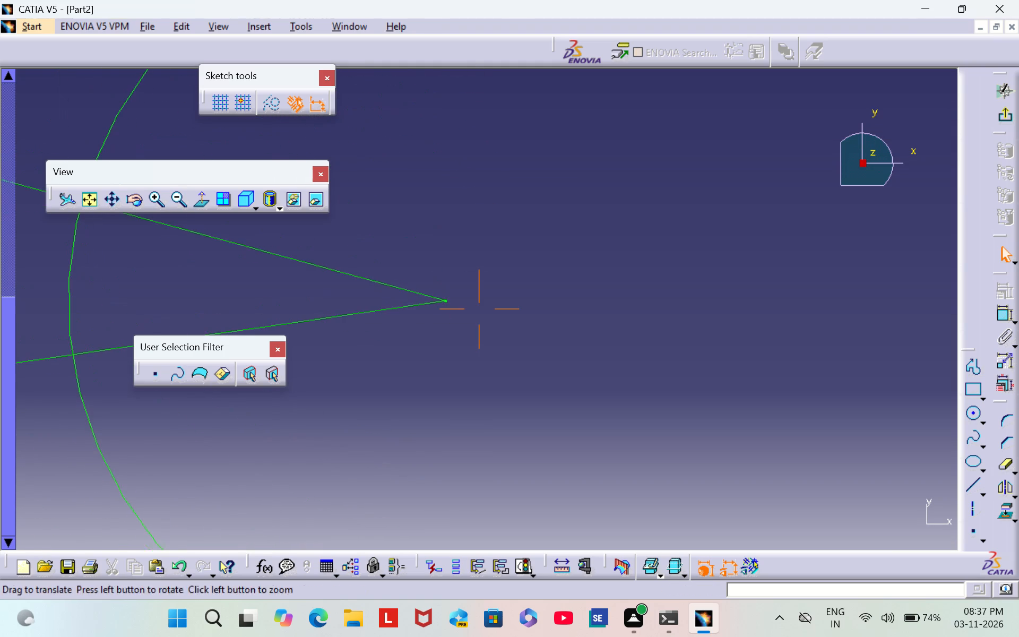
middle_drag(551, 214, 555, 393)
middle_drag(589, 218, 572, 374)
middle_drag(588, 188, 557, 362)
scroll(557, 362, down, 1)
middle_drag(546, 214, 296, 237)
middle_drag(696, 280, 694, 278)
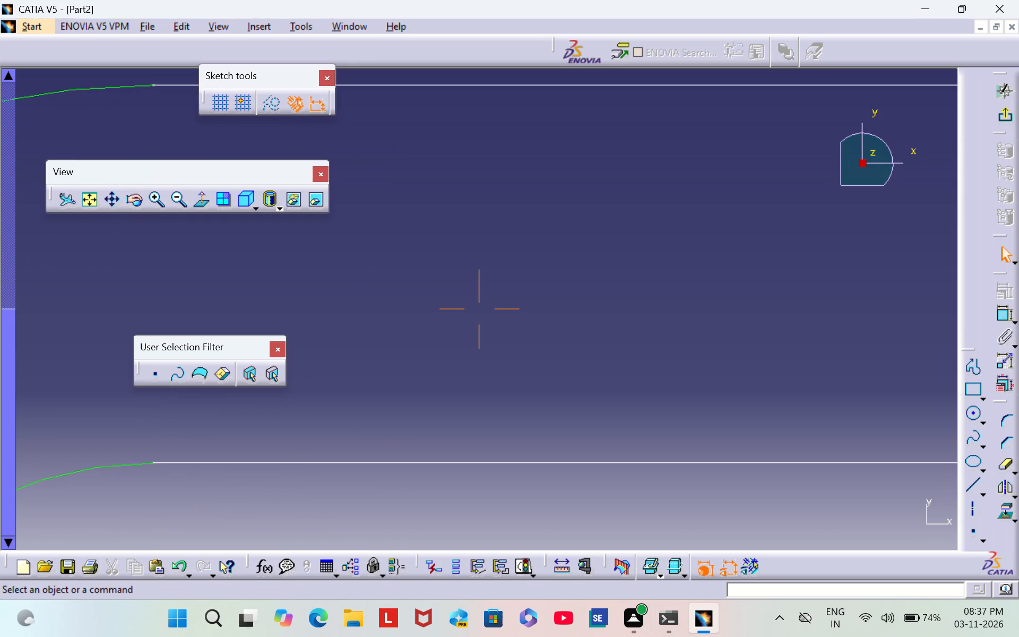
middle_drag(694, 278, 405, 222)
middle_drag(818, 295, 634, 296)
middle_drag(740, 180, 701, 351)
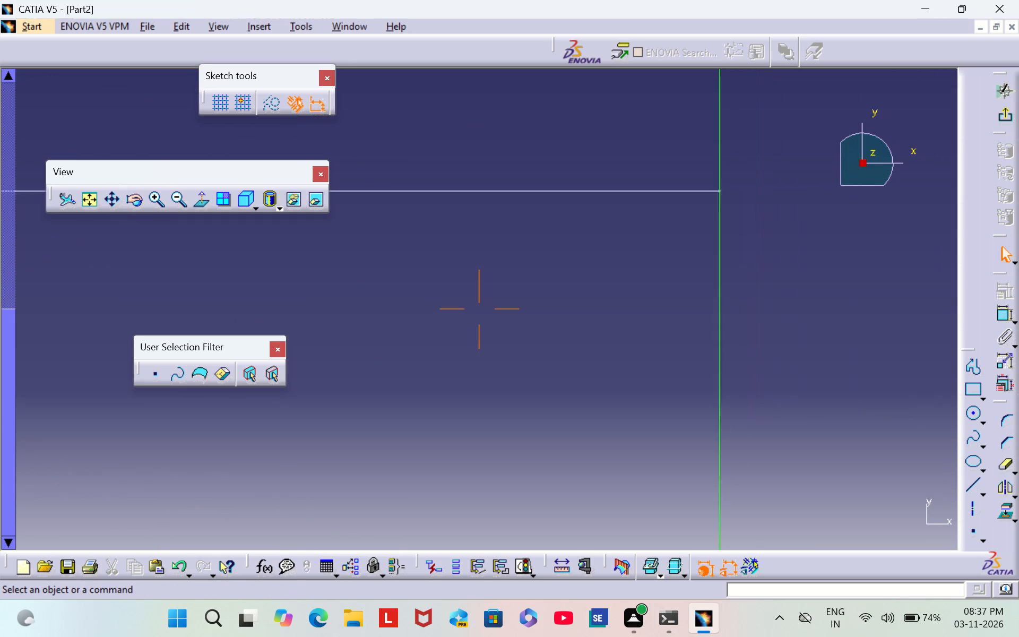
Inspect the rectangle's right side above the upper right slot for gaps.
middle_drag(701, 351, 698, 362)
middle_drag(663, 180, 653, 431)
middle_drag(612, 230, 605, 495)
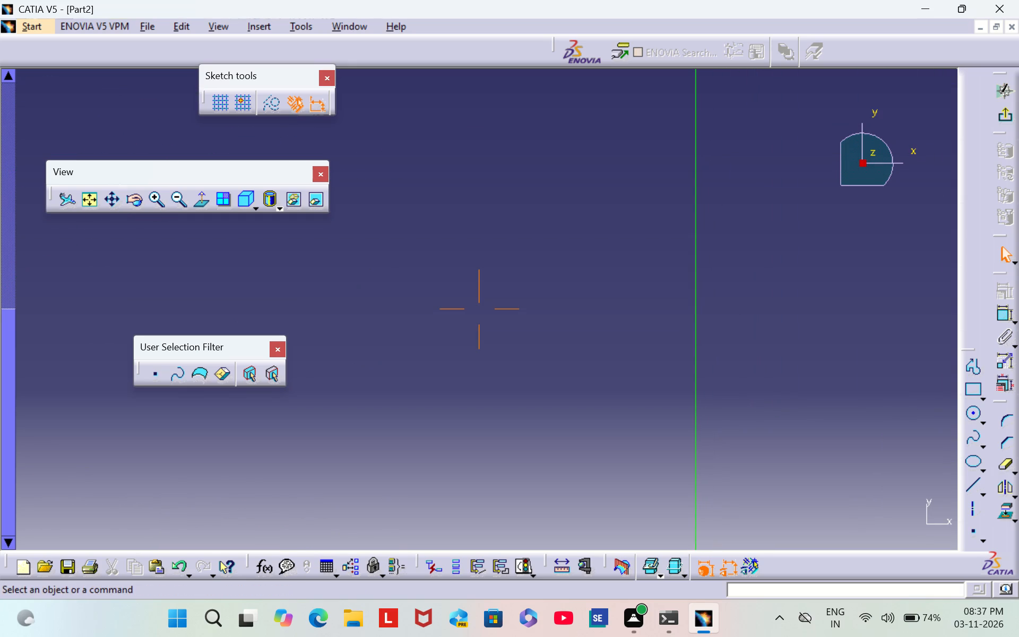
middle_drag(606, 268, 605, 445)
scroll(606, 268, down, 1)
middle_drag(609, 233, 629, 406)
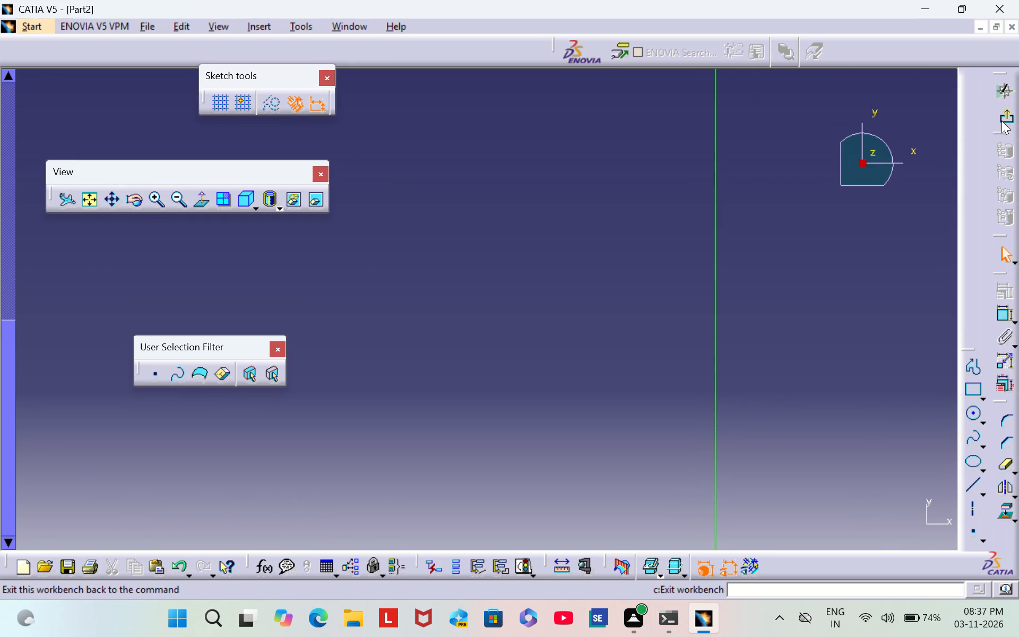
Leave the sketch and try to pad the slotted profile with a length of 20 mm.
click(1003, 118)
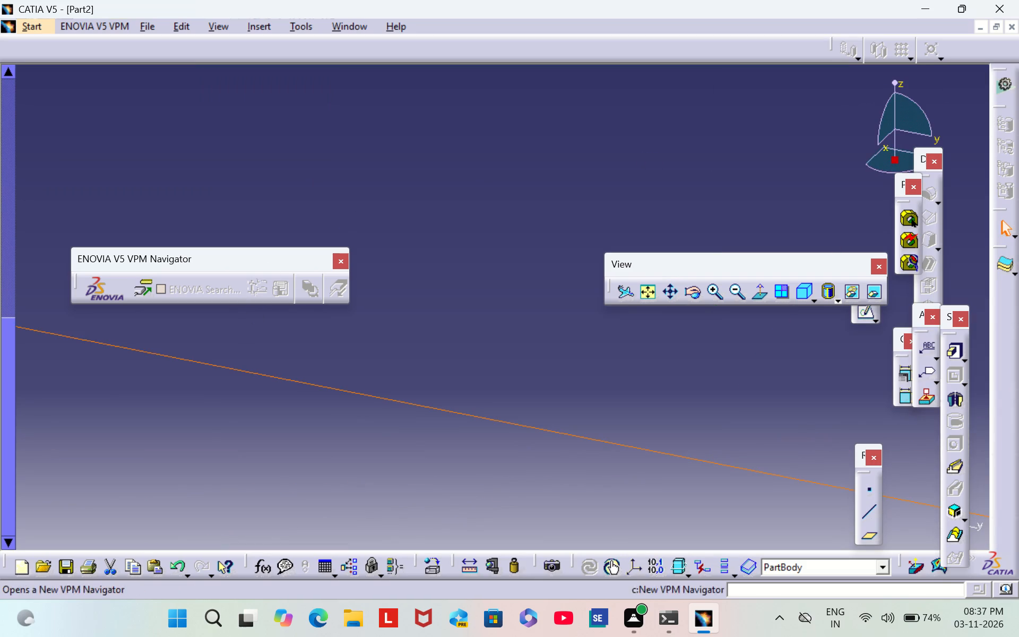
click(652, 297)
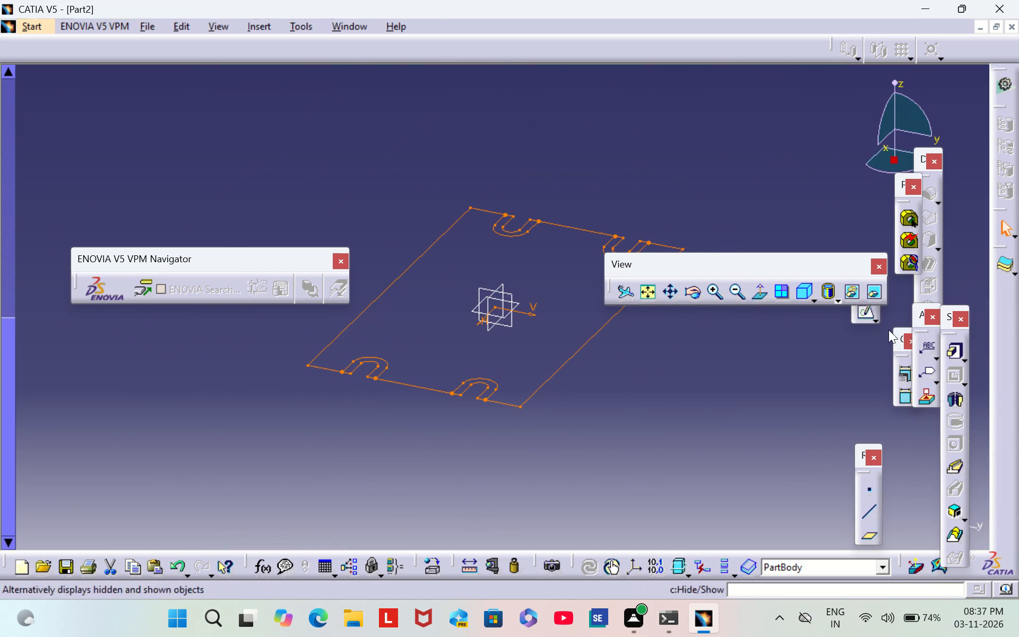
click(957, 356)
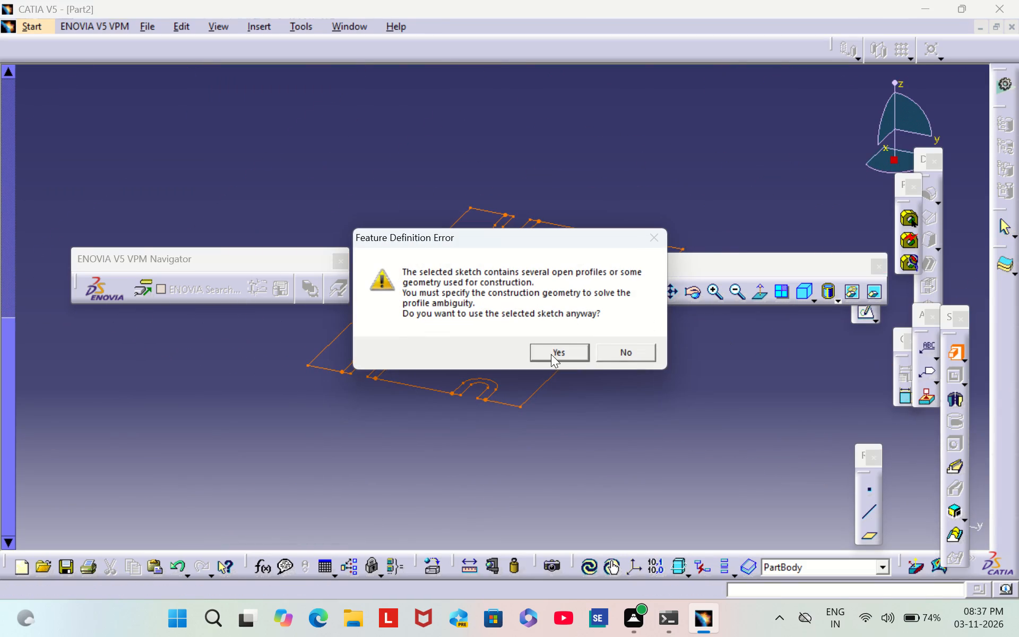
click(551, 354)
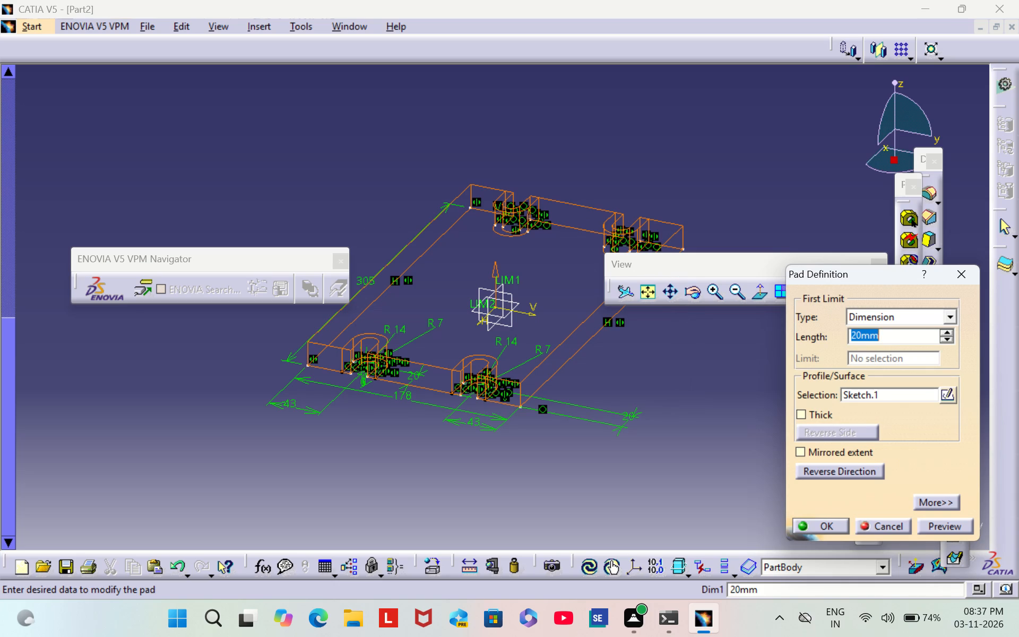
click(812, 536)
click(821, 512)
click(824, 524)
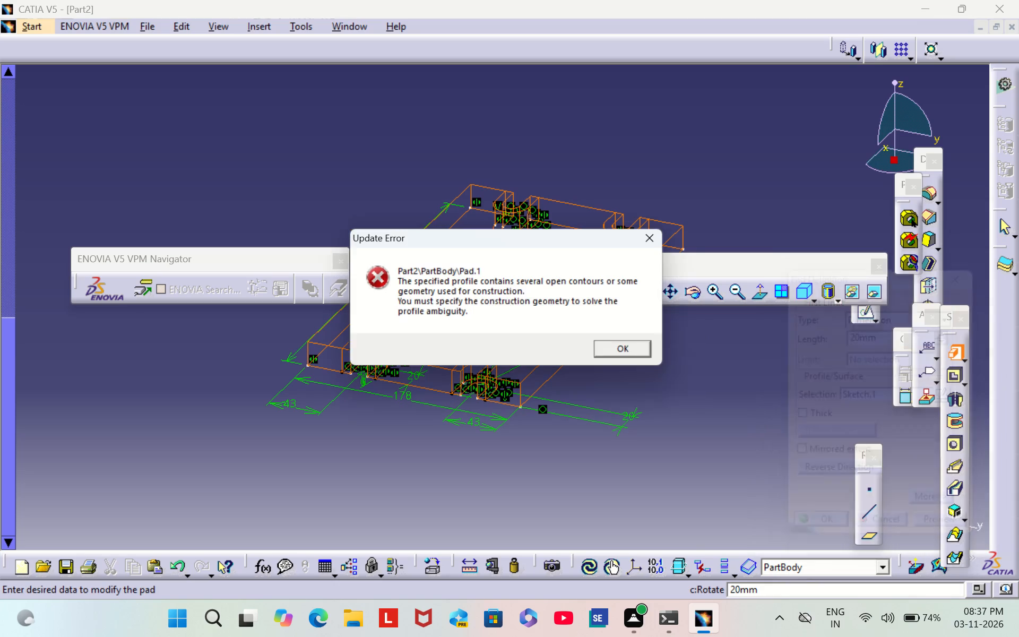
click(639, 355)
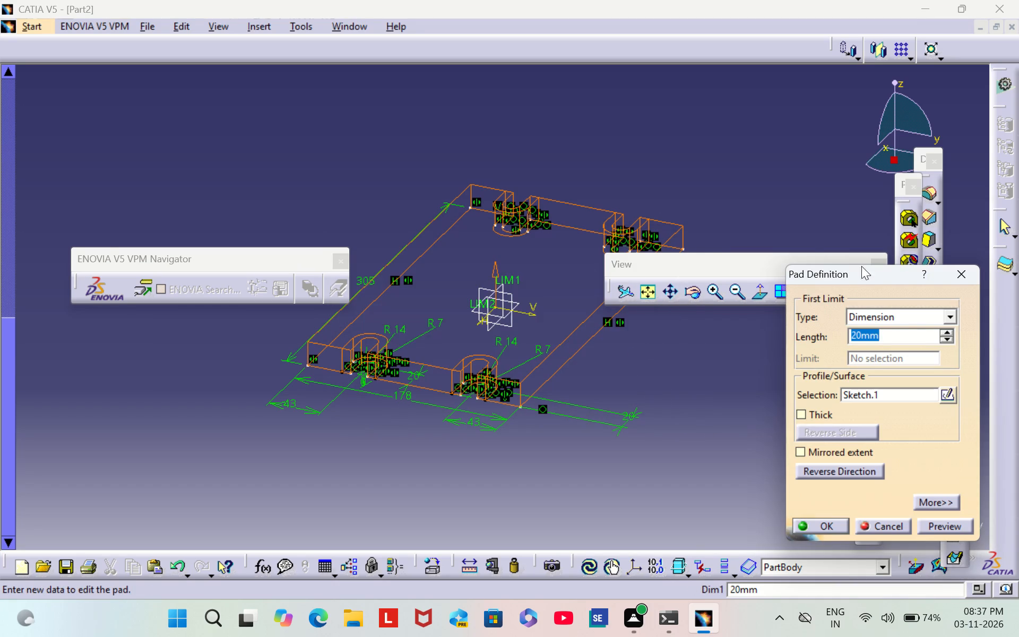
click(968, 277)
Reopen the slotted sketch for editing and dimension the length of the upper right slot's upper outer line.
click(871, 307)
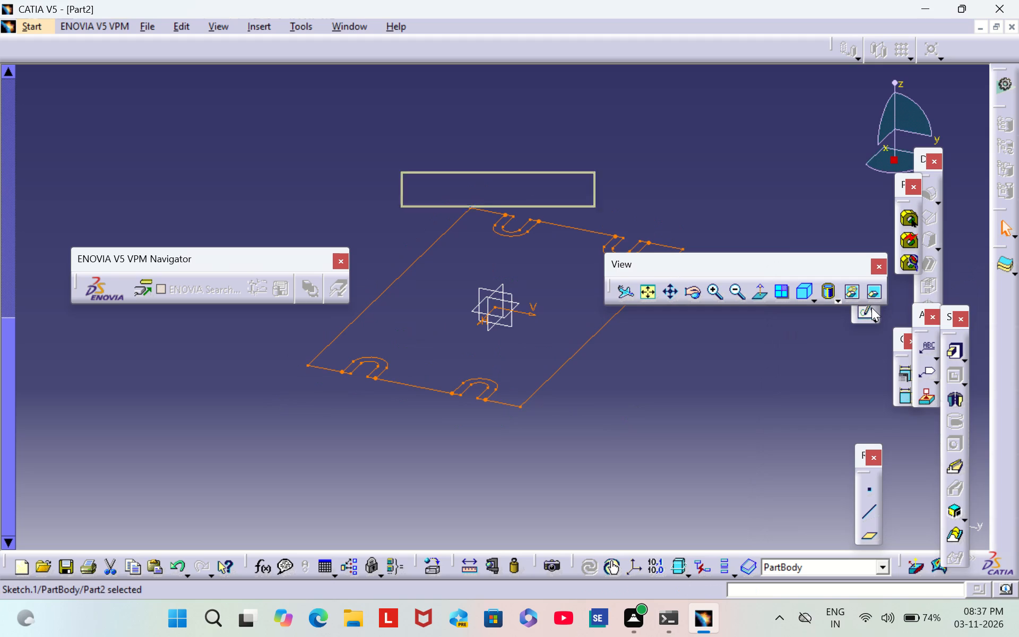
click(862, 313)
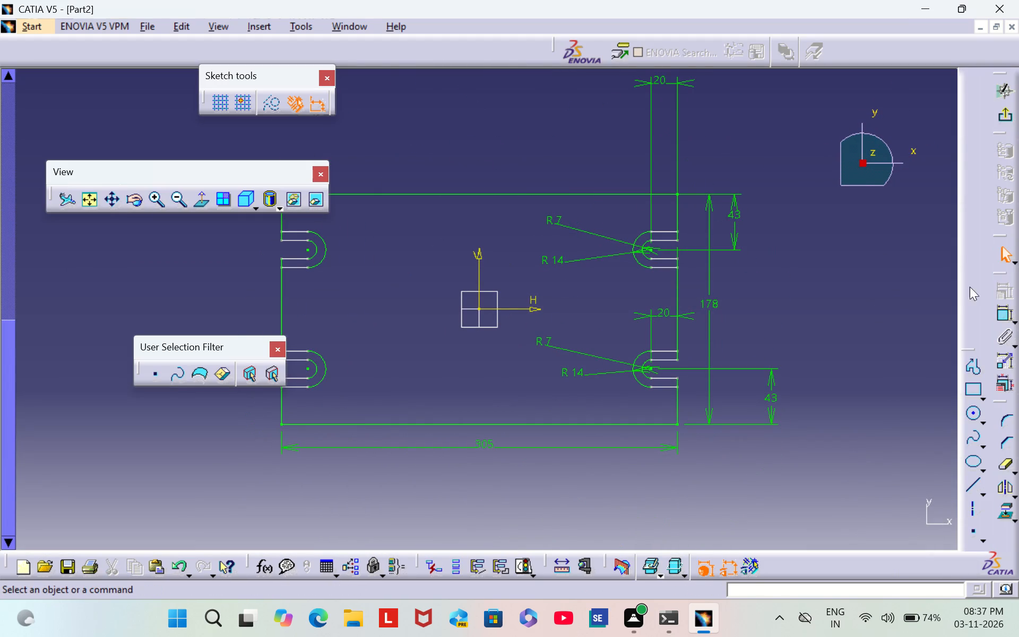
click(1005, 311)
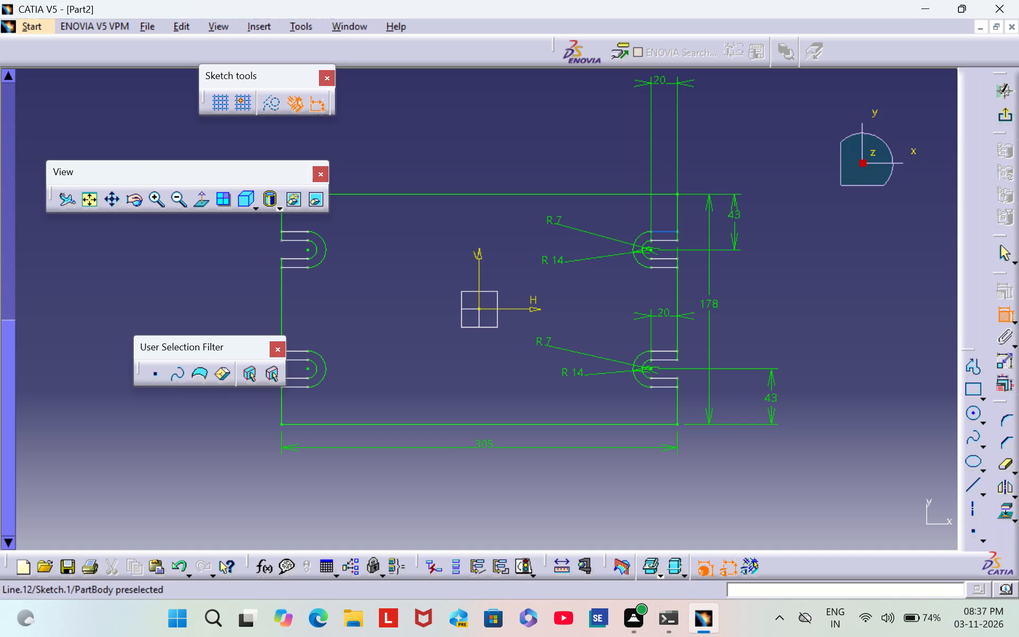
drag(660, 230, 660, 221)
click(667, 153)
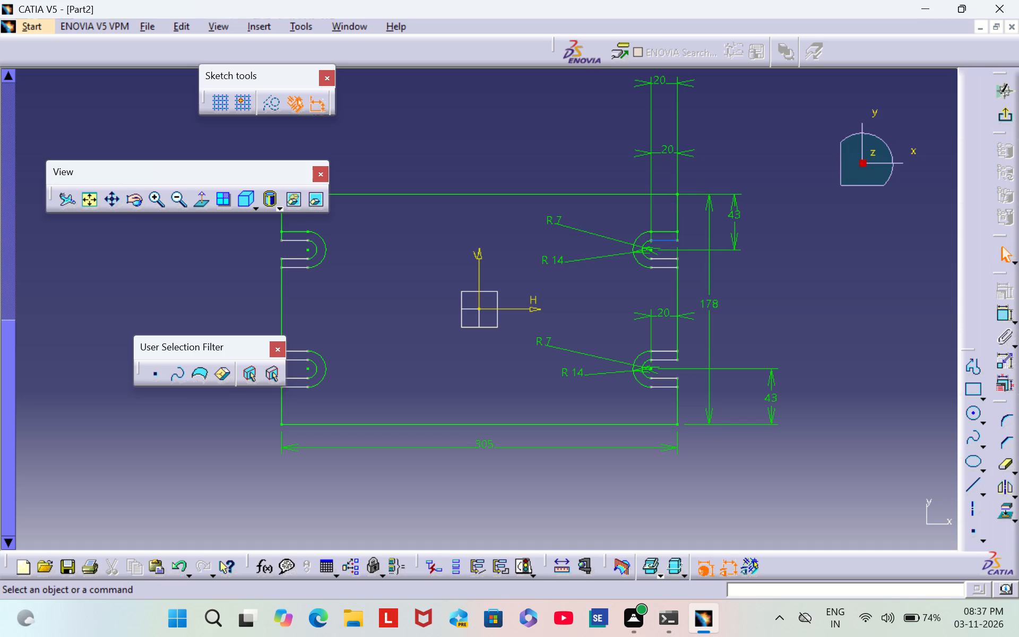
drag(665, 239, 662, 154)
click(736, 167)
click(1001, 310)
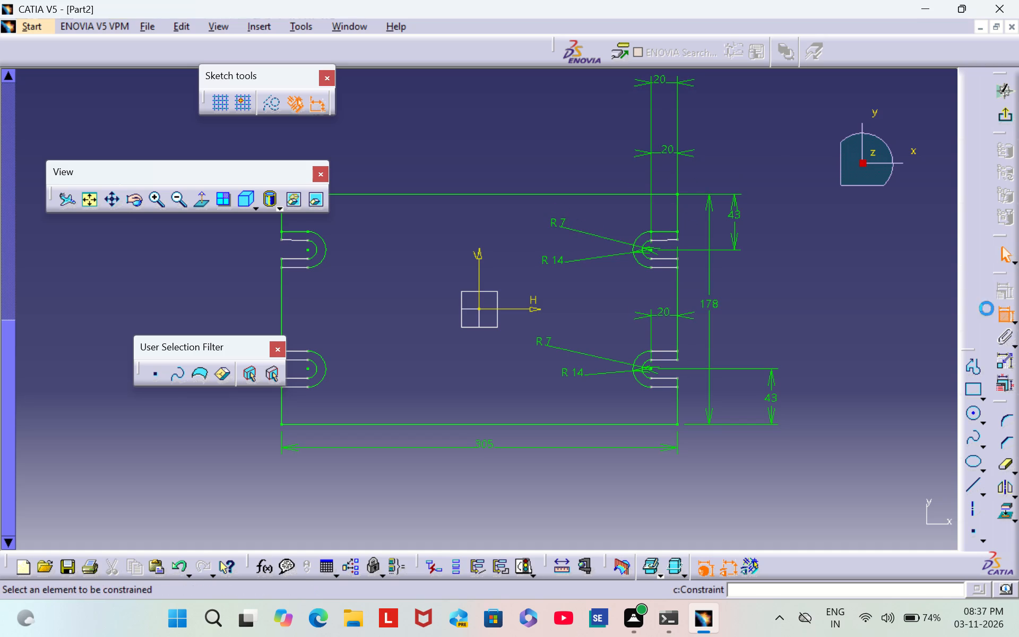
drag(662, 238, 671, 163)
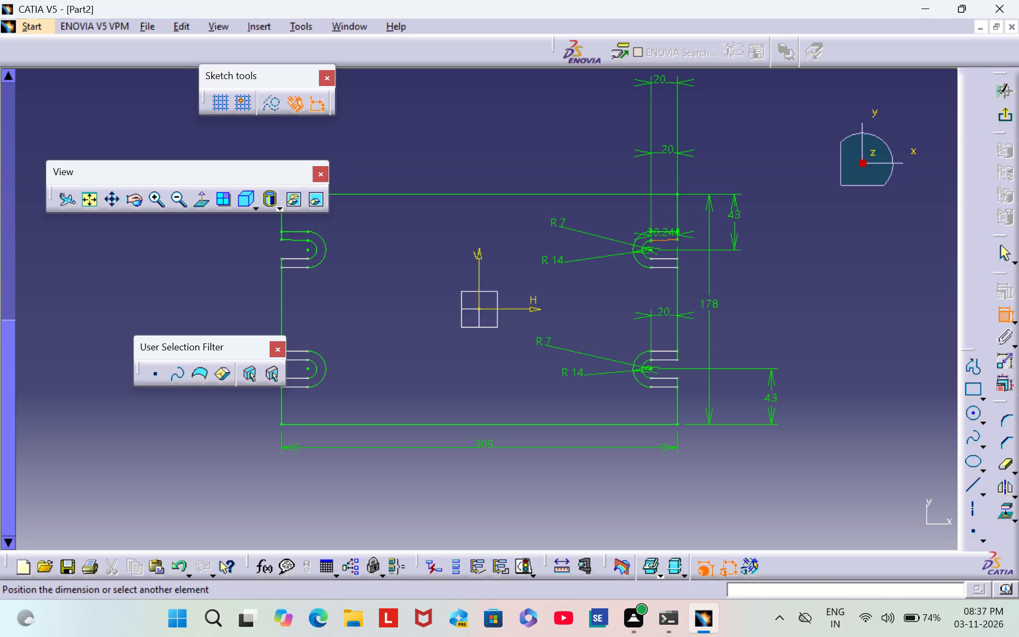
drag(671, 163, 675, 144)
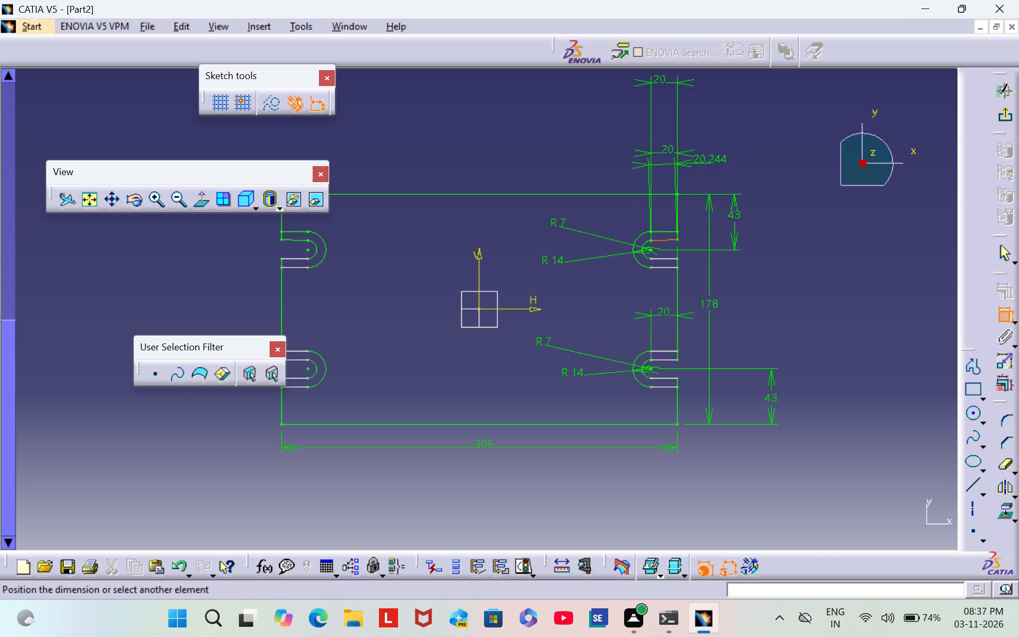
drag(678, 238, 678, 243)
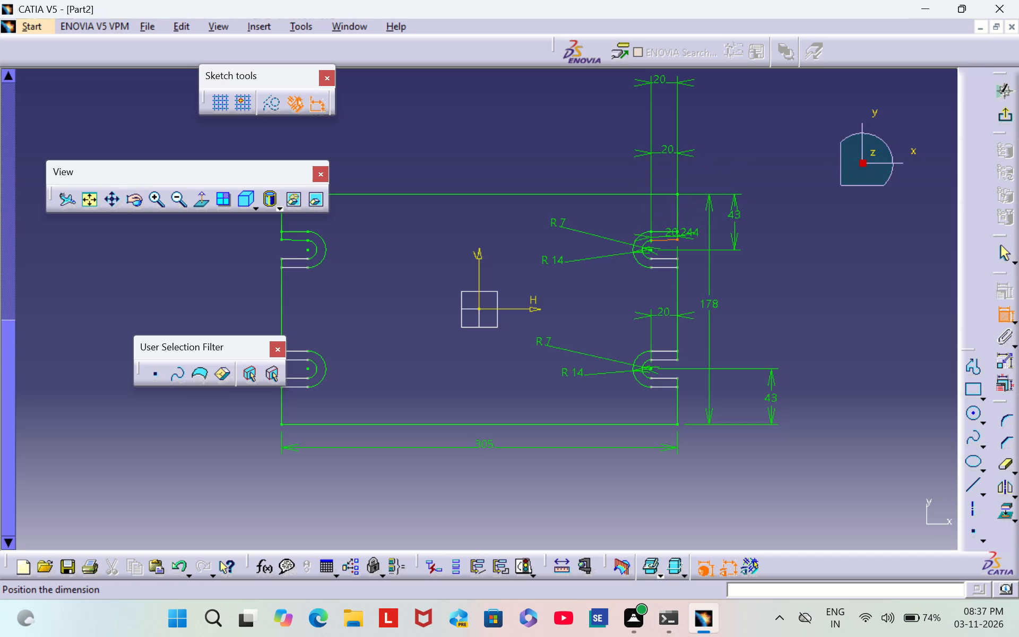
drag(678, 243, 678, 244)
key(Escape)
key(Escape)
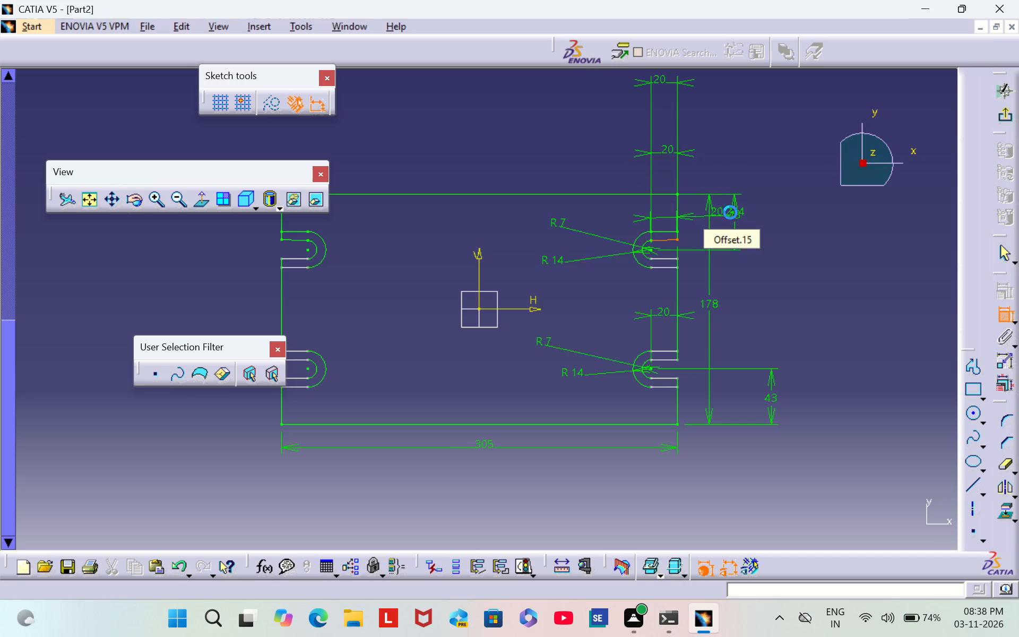
Level the upper right slot's upper inner line by moving its right endpoint, and dimension the line's length.
click(678, 238)
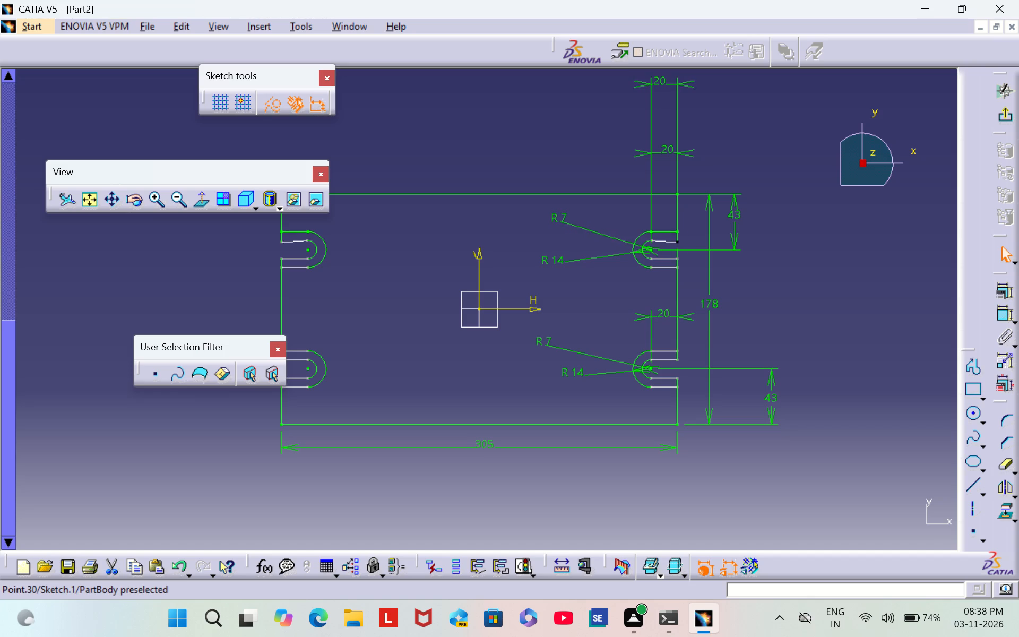
click(862, 247)
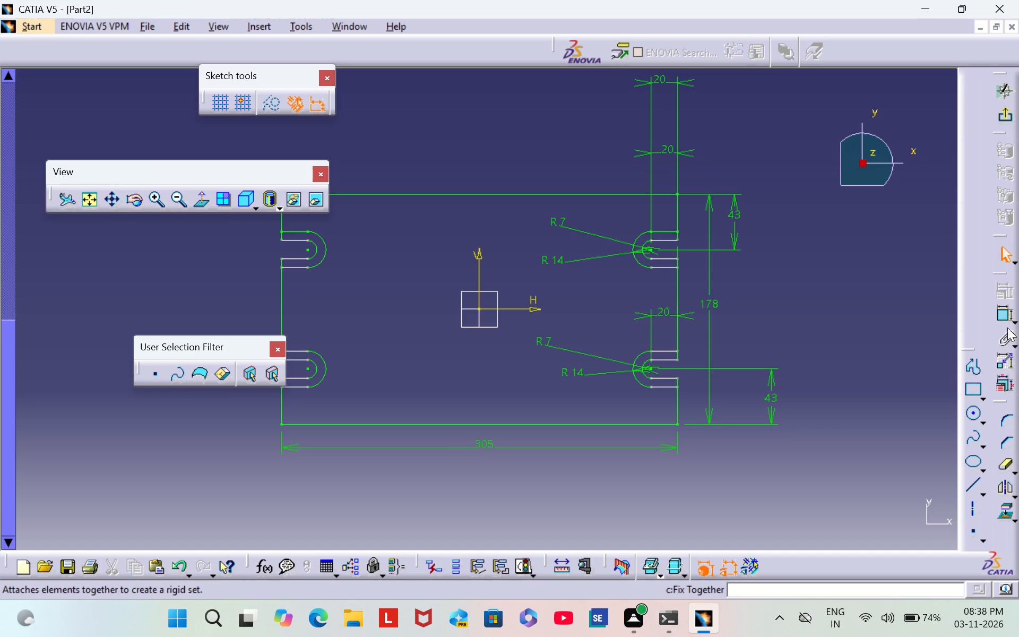
click(1005, 316)
drag(669, 239, 669, 207)
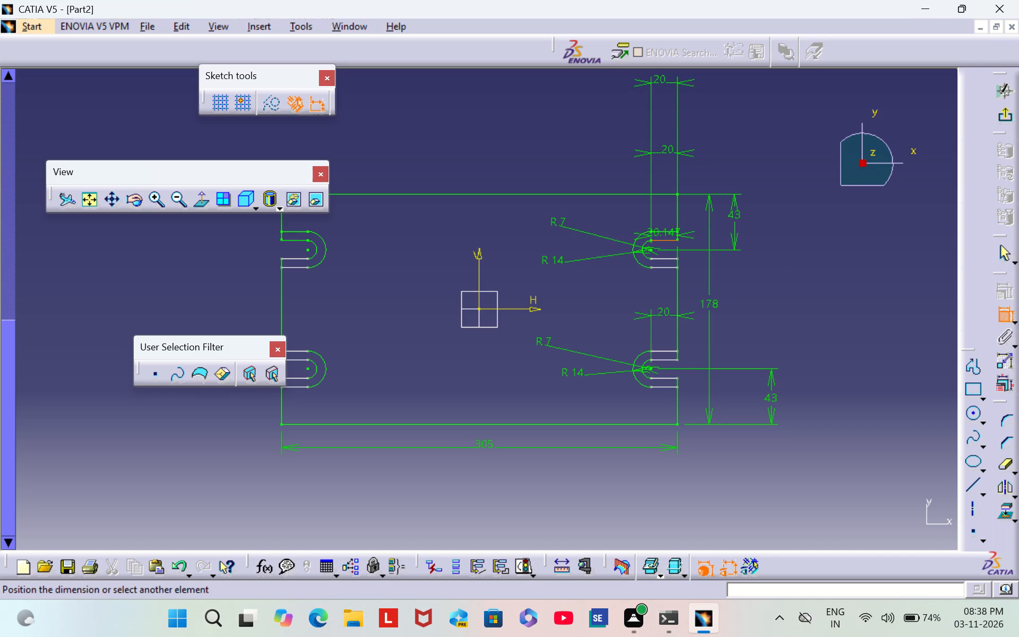
drag(669, 207, 671, 174)
click(695, 174)
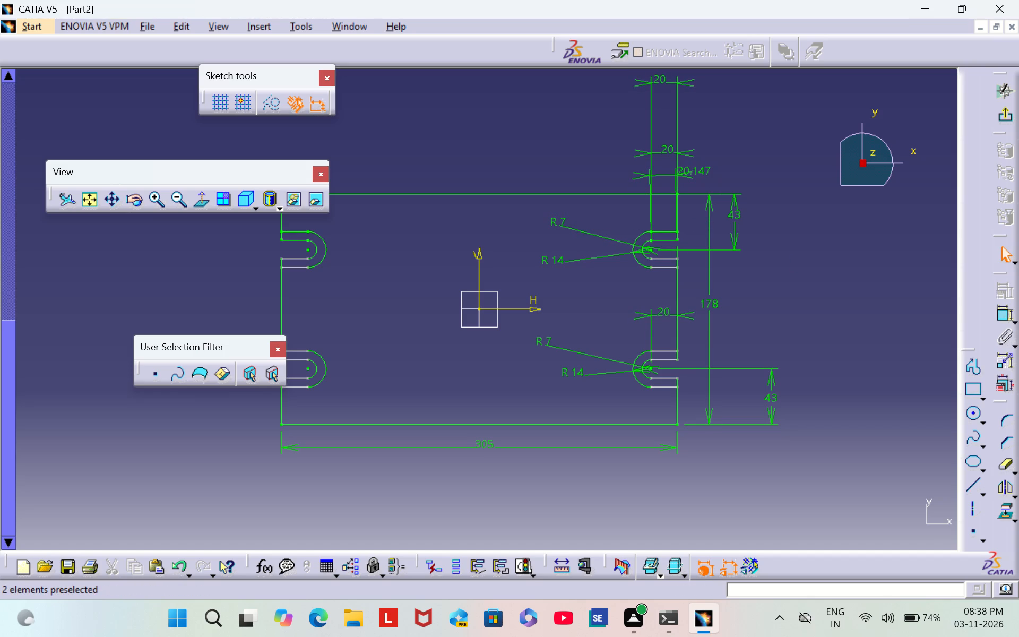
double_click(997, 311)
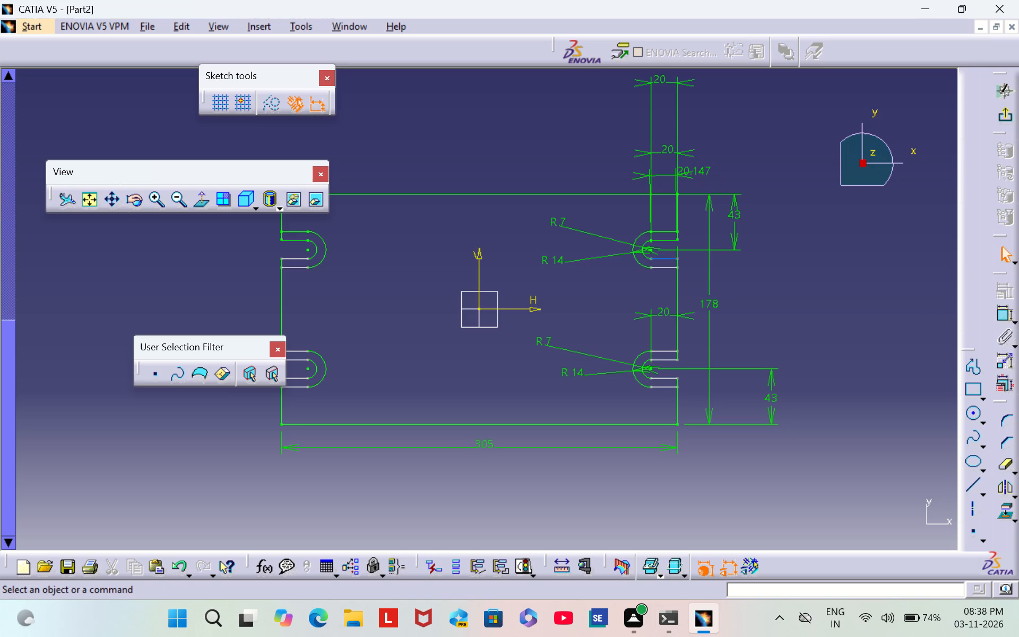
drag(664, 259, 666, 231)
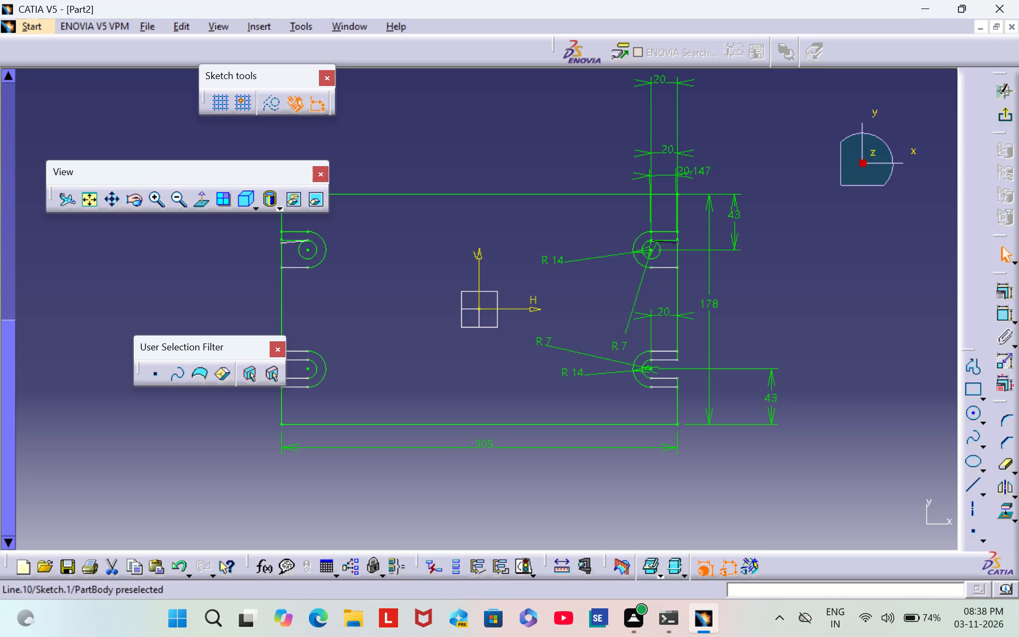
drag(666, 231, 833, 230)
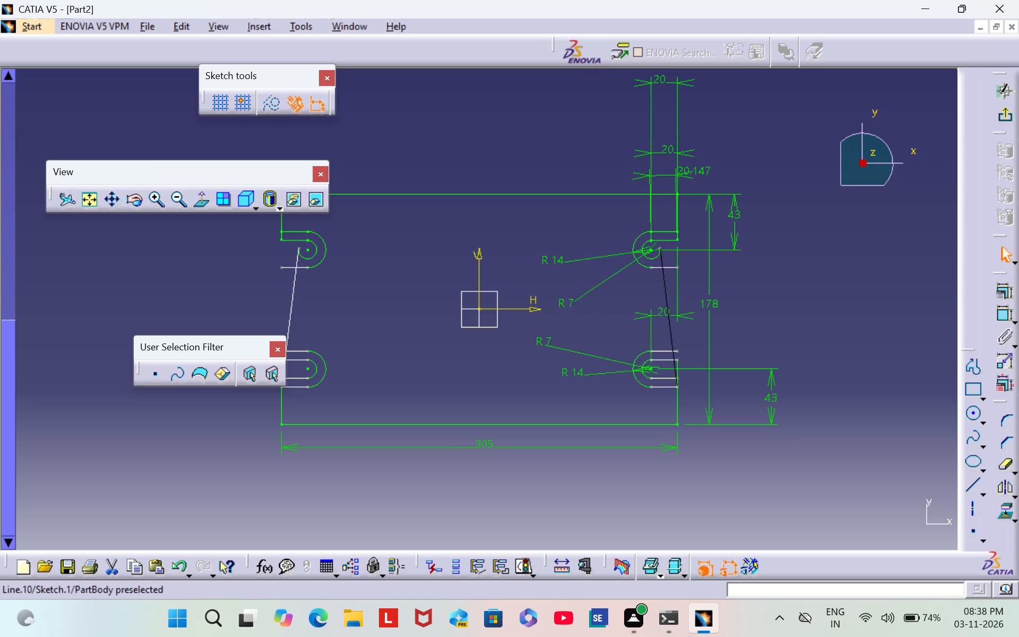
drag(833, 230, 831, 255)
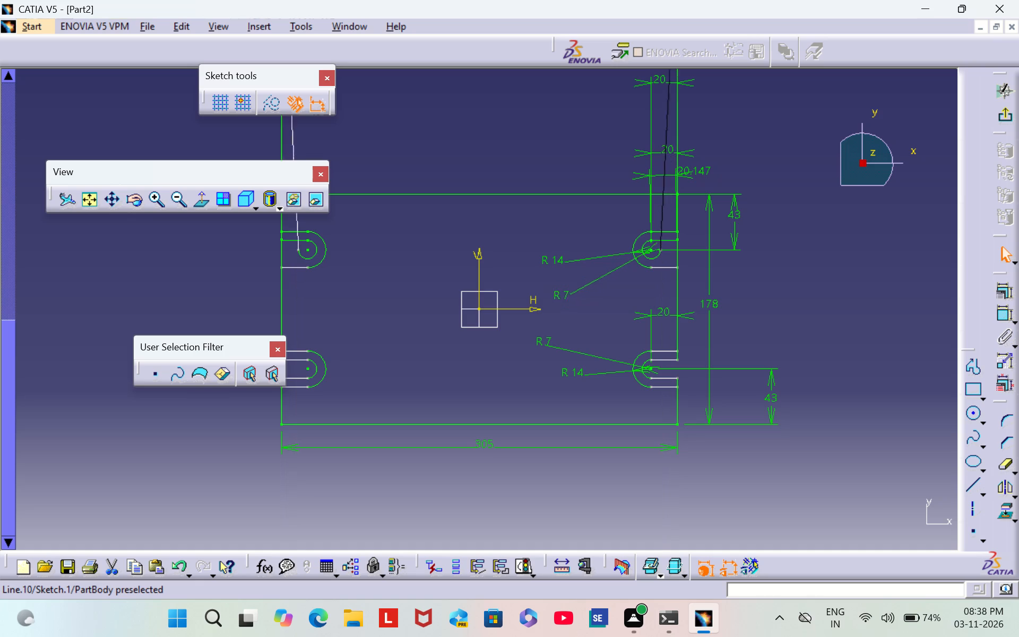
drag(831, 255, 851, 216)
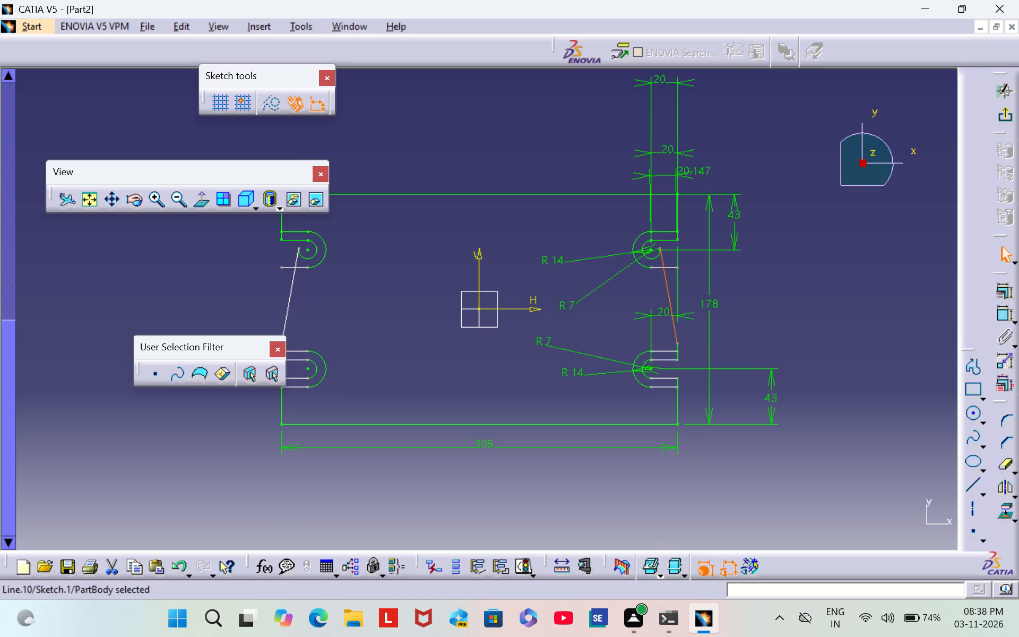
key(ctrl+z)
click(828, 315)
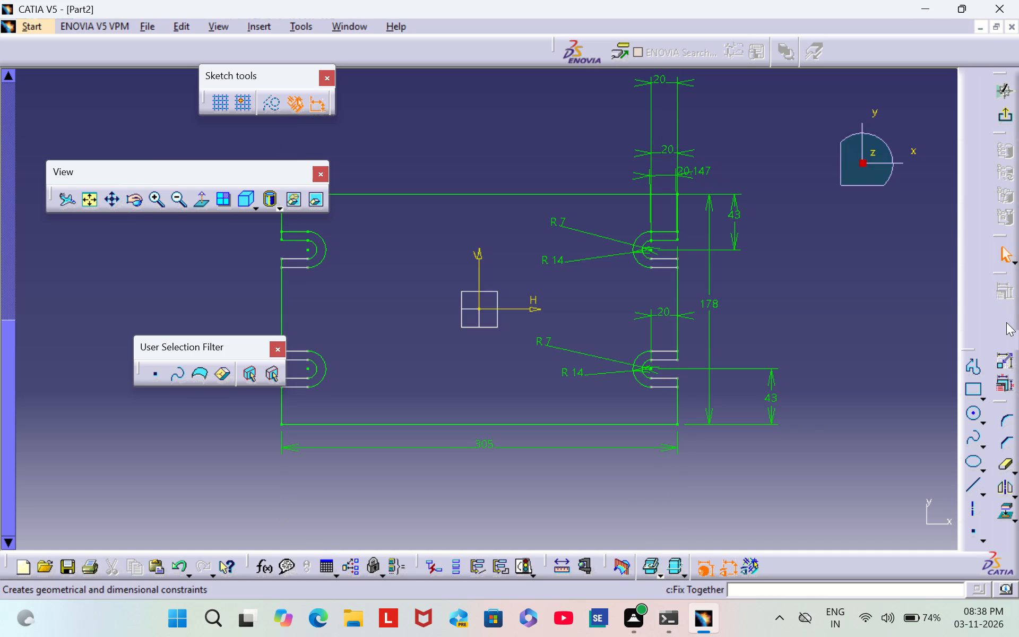
Dimension the lengths of the upper right slot's lower outer and lower inner straight lines.
double_click(1000, 314)
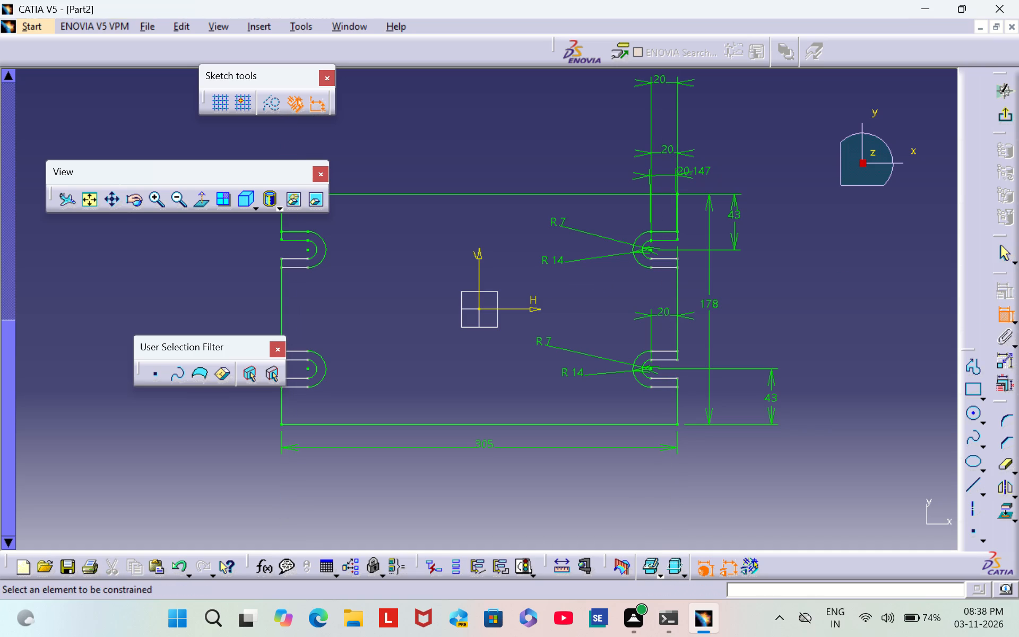
drag(660, 266, 662, 463)
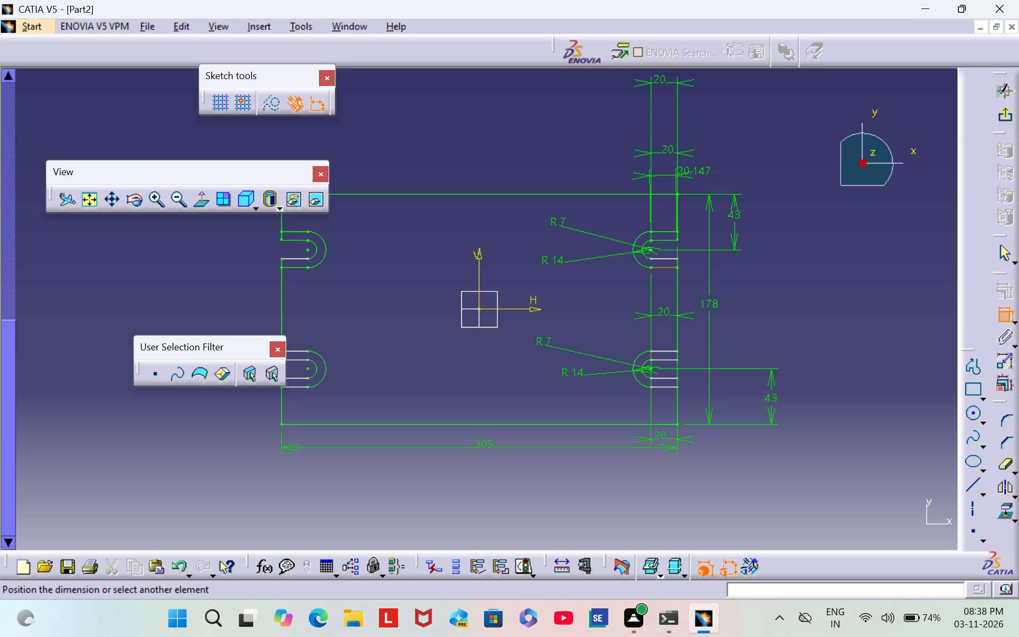
click(695, 283)
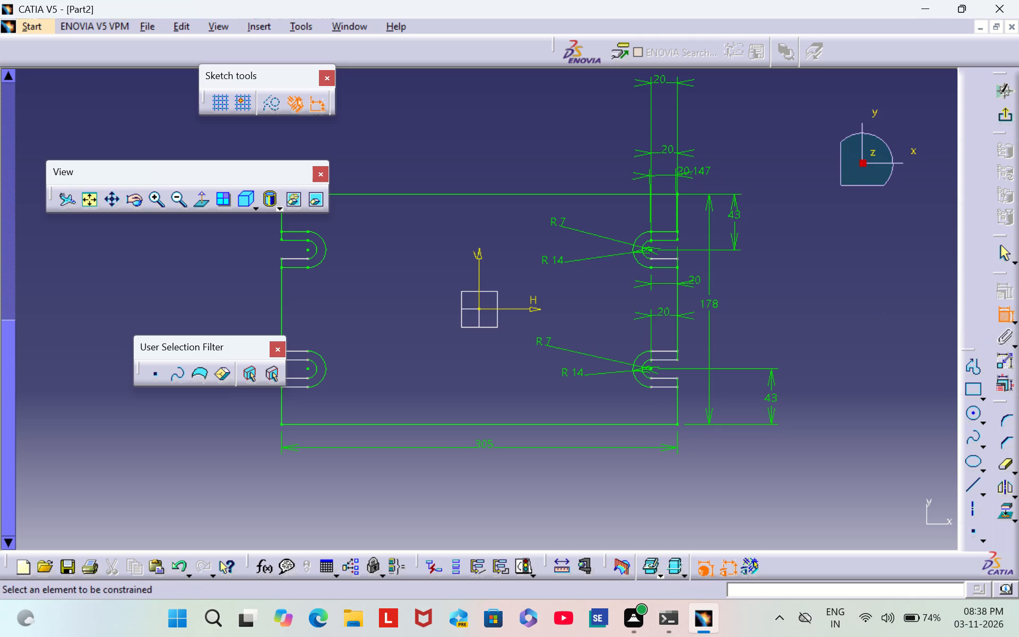
drag(664, 258, 667, 308)
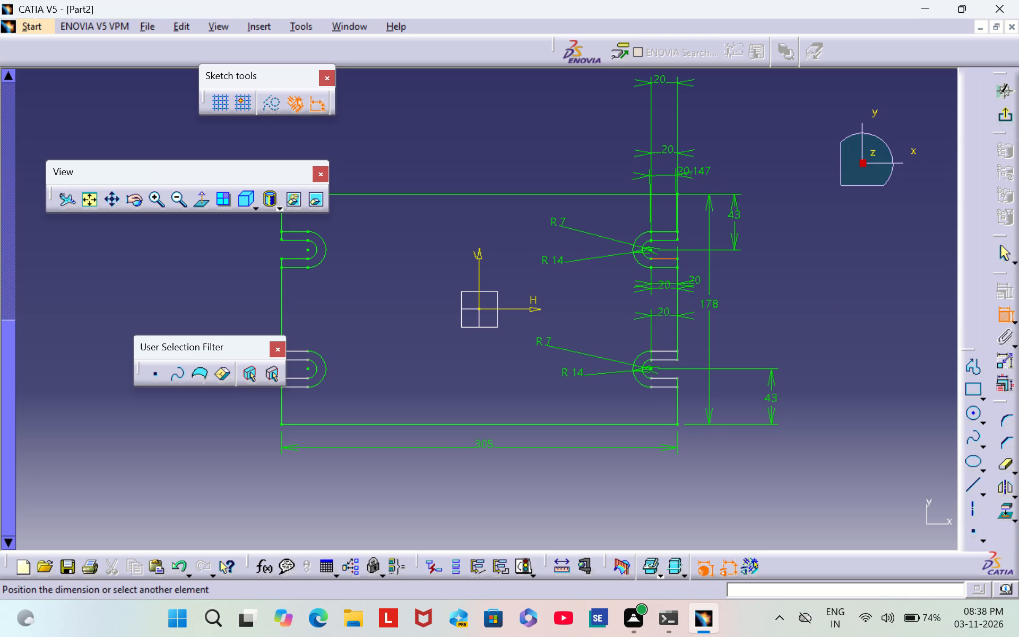
click(757, 291)
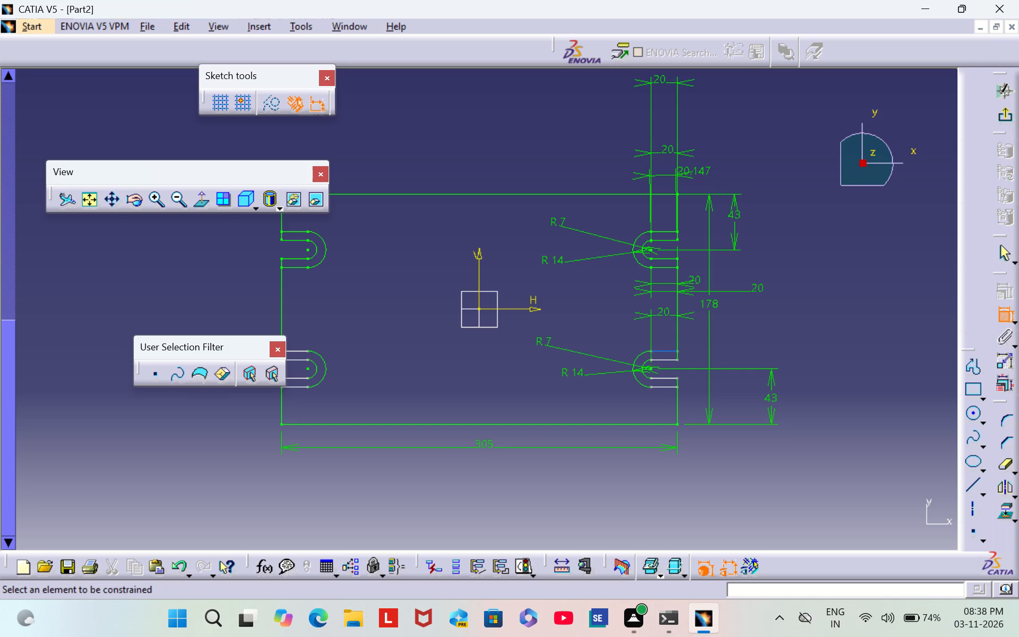
Dimension the lengths of the lower right slot's four straight lines and leave the sketch.
drag(659, 350, 666, 329)
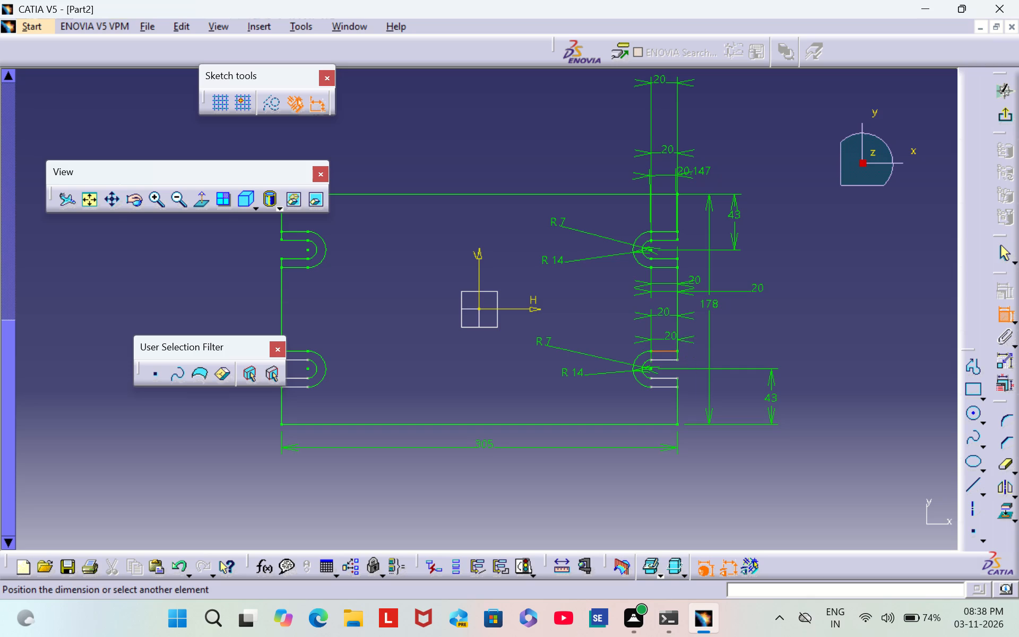
click(670, 335)
drag(661, 360, 669, 323)
click(700, 339)
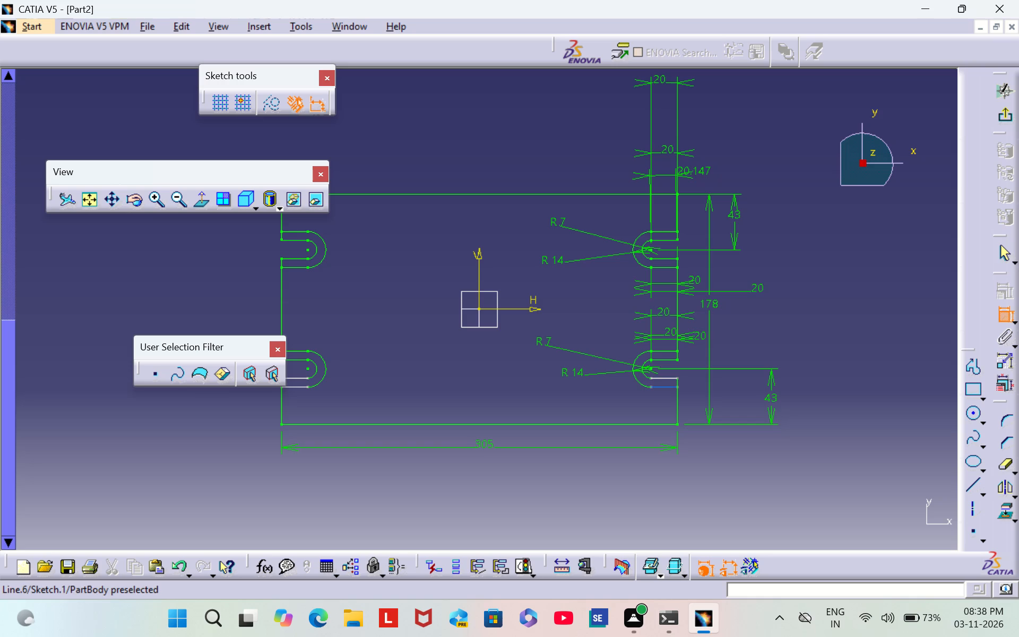
drag(659, 387, 666, 405)
click(690, 392)
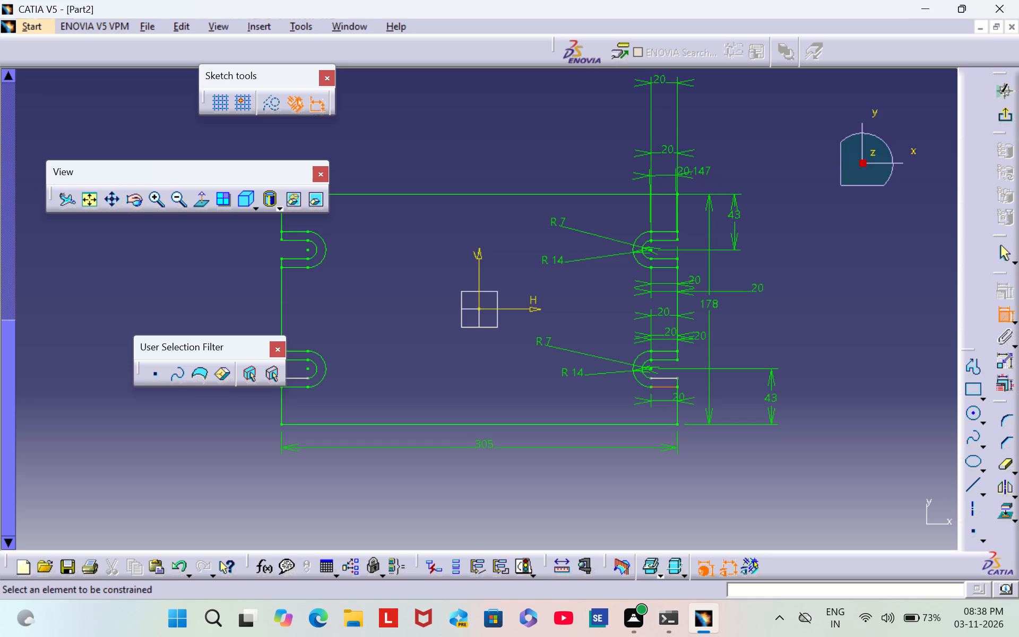
drag(659, 378, 662, 371)
click(667, 373)
click(842, 355)
click(1003, 115)
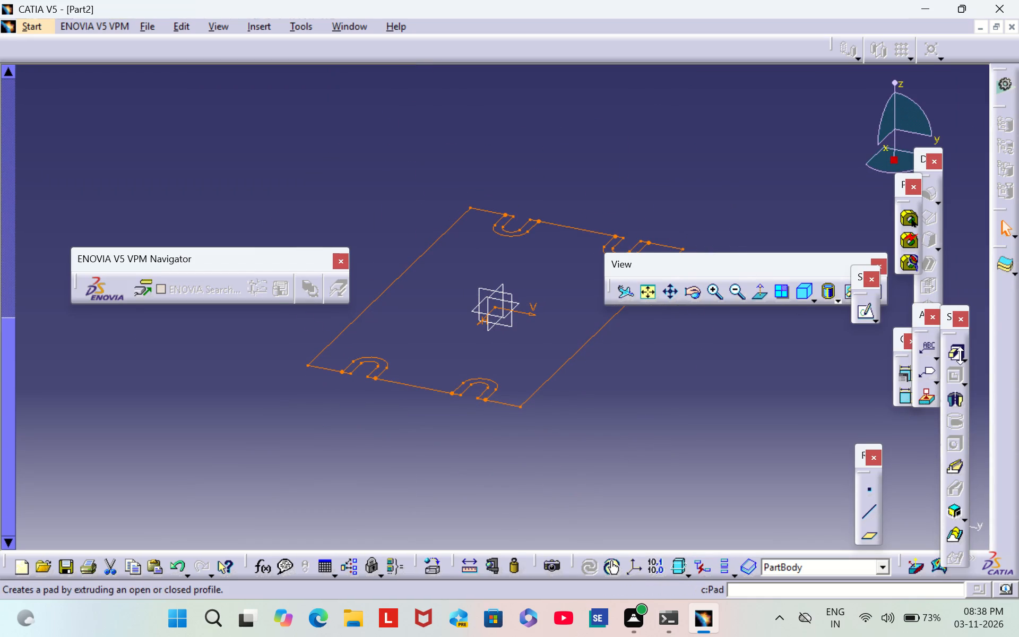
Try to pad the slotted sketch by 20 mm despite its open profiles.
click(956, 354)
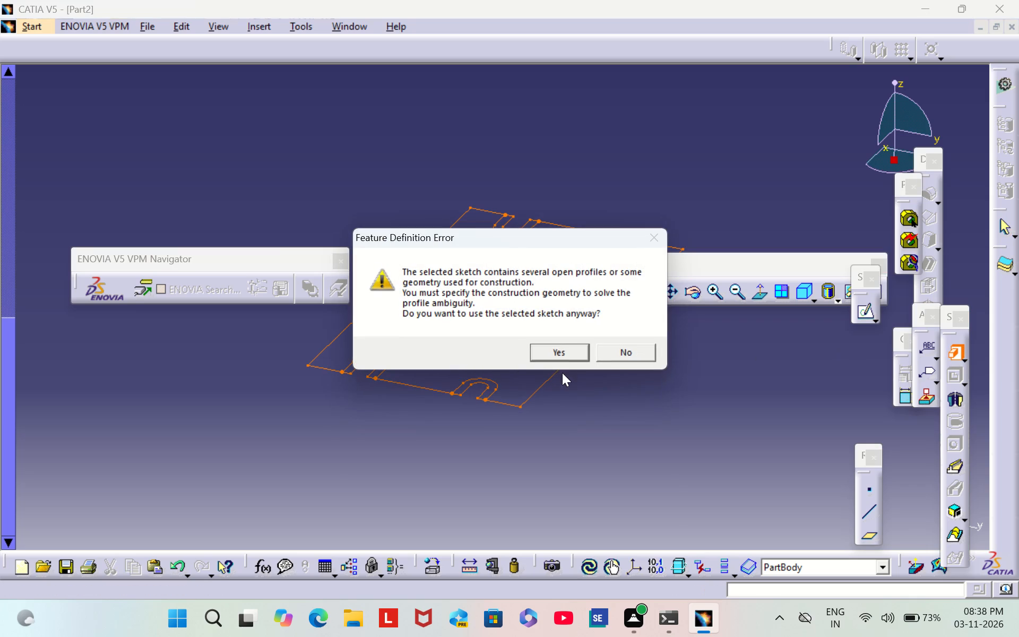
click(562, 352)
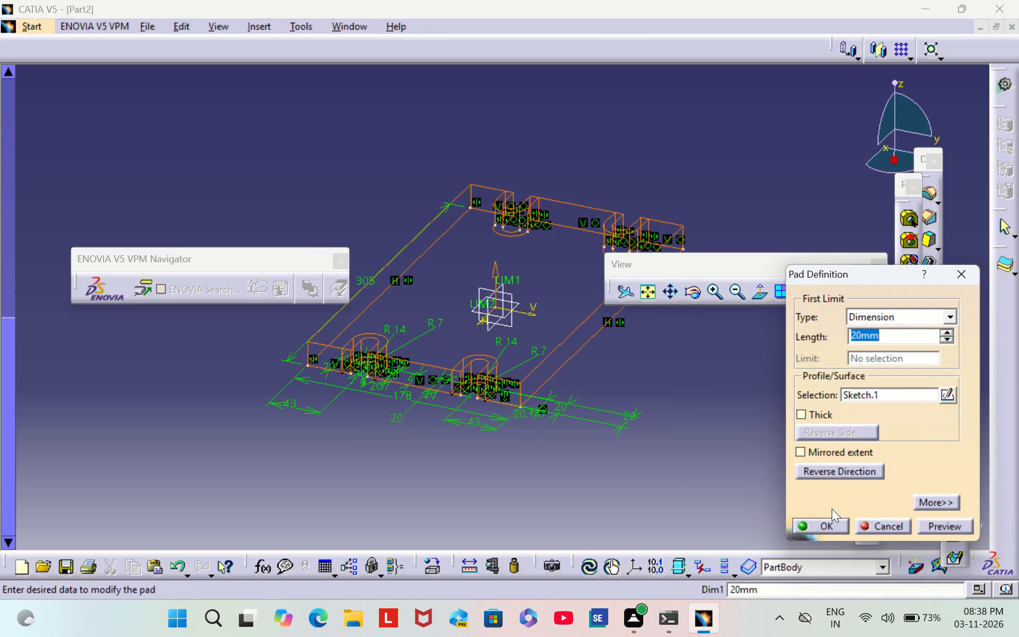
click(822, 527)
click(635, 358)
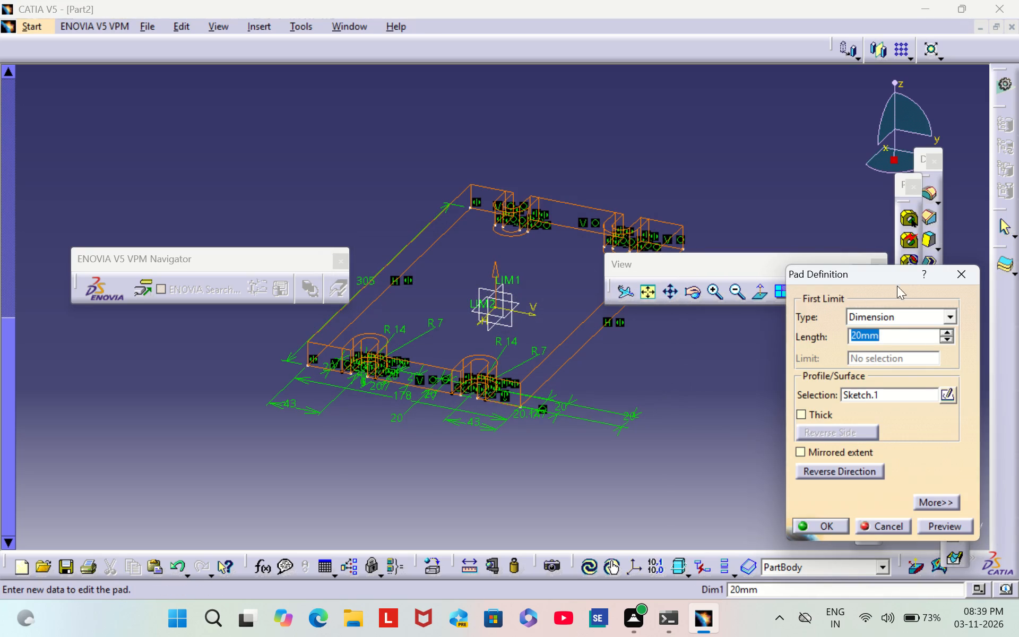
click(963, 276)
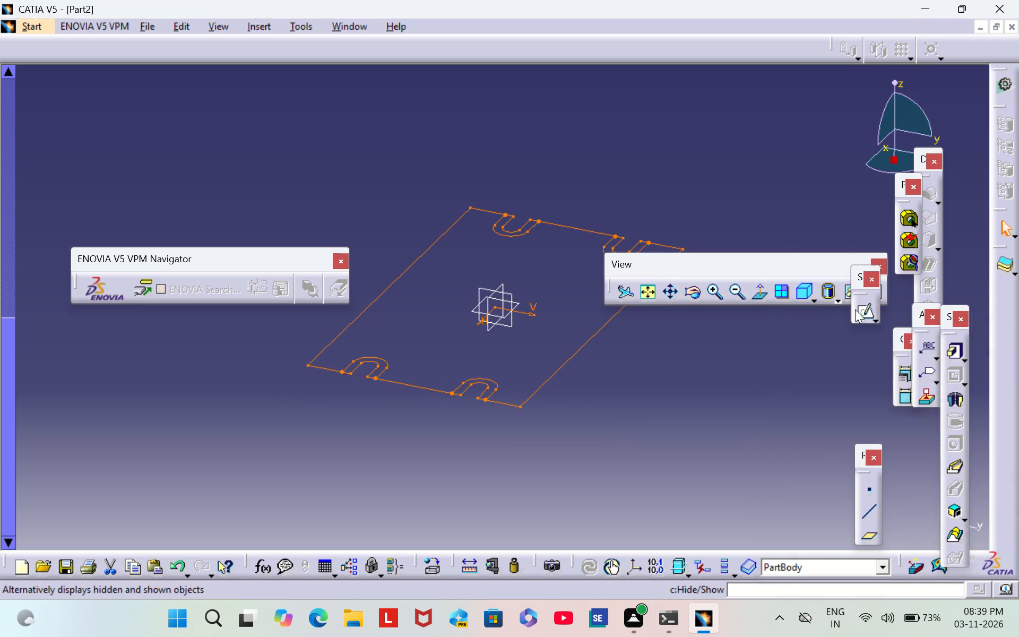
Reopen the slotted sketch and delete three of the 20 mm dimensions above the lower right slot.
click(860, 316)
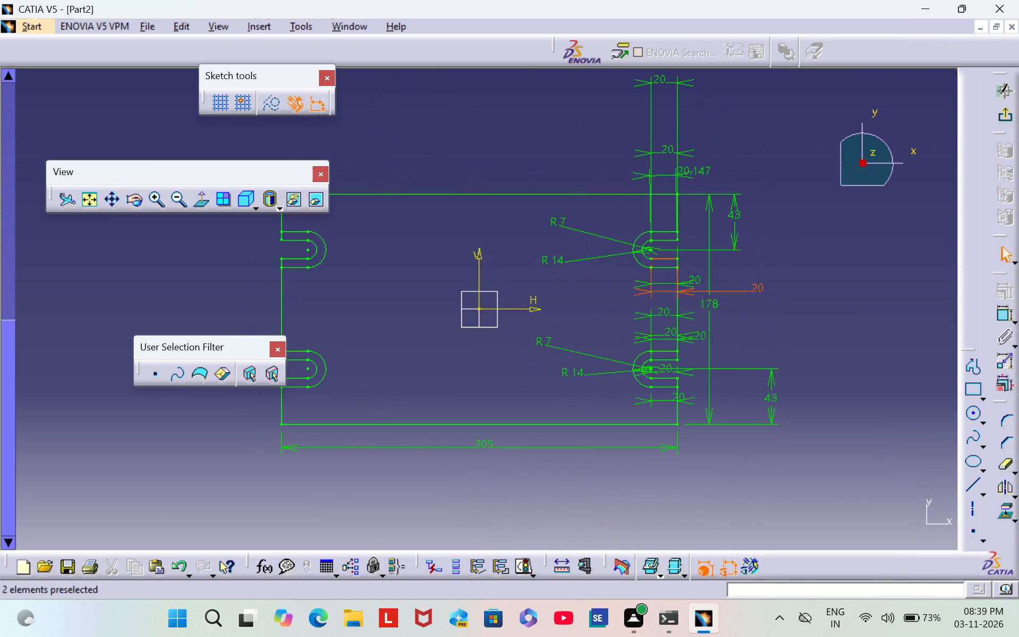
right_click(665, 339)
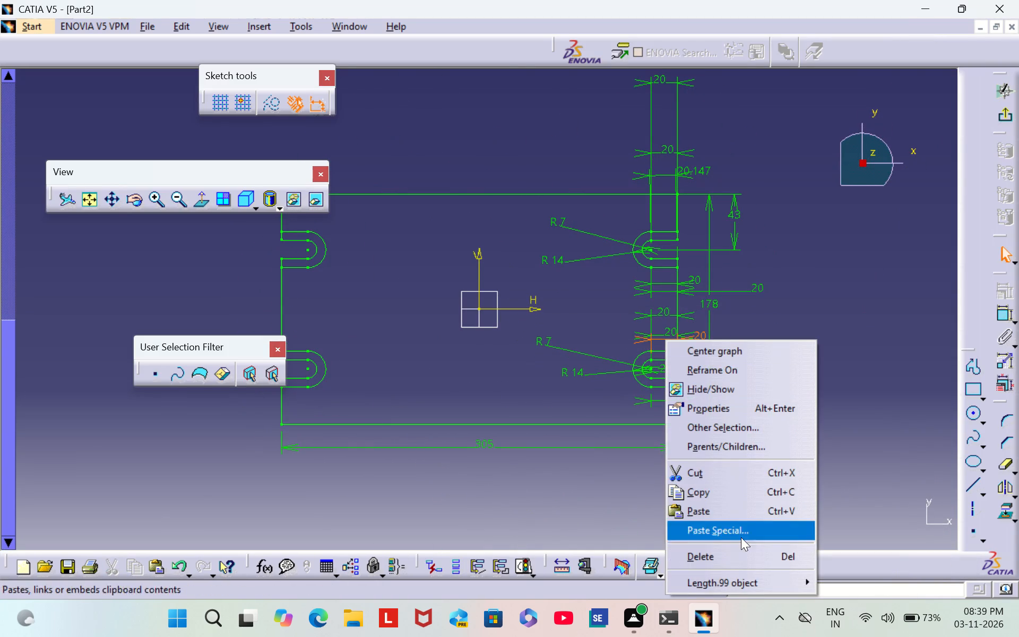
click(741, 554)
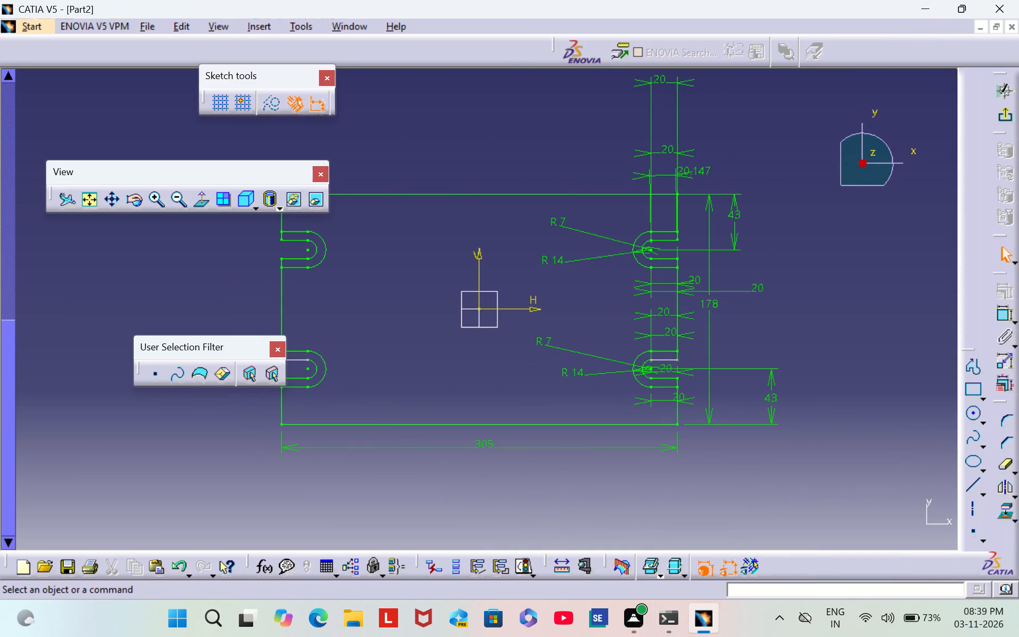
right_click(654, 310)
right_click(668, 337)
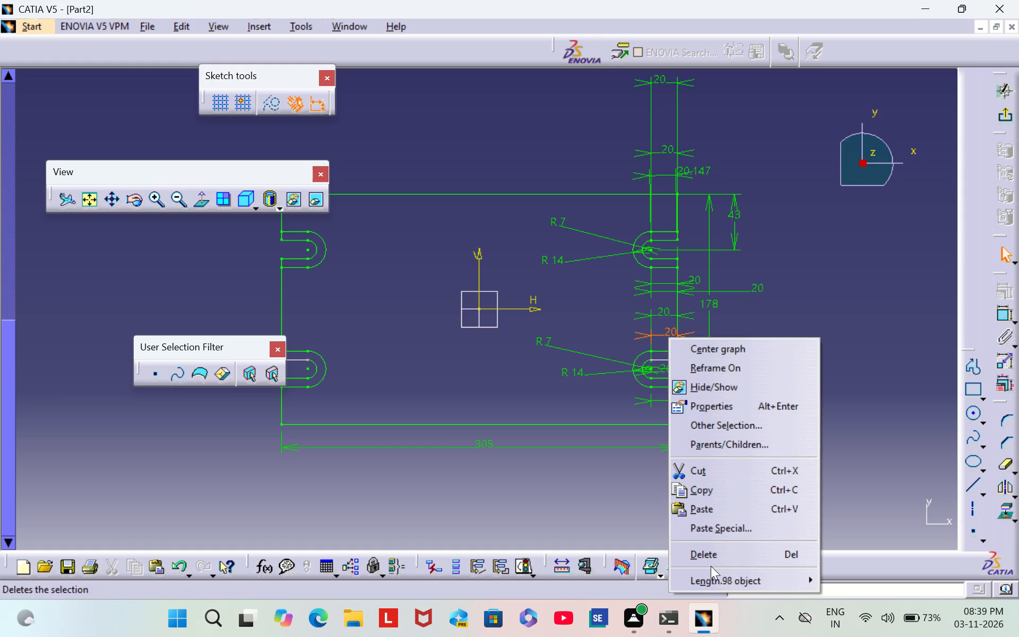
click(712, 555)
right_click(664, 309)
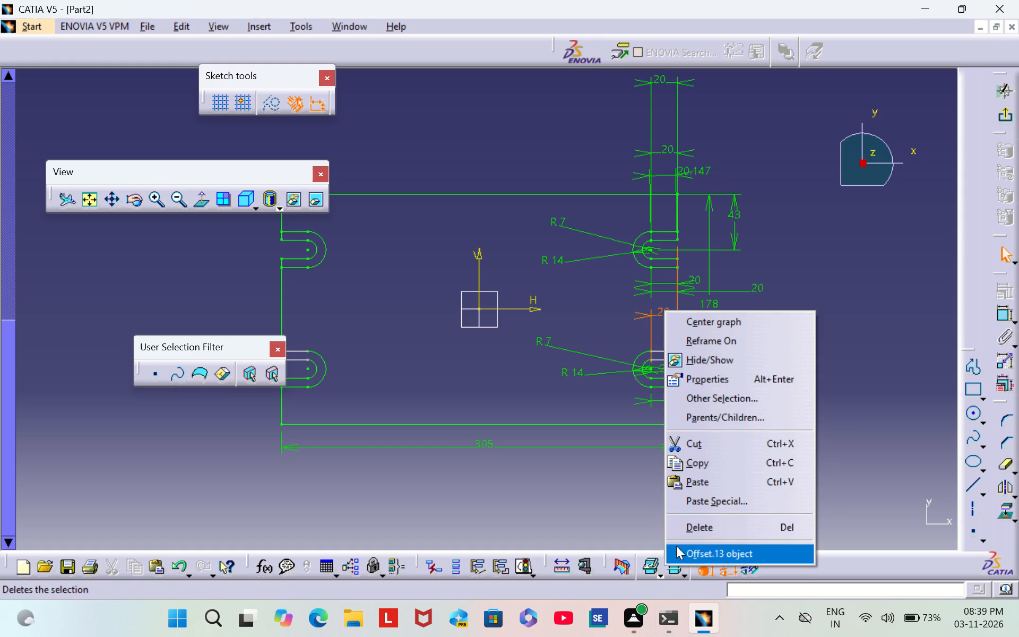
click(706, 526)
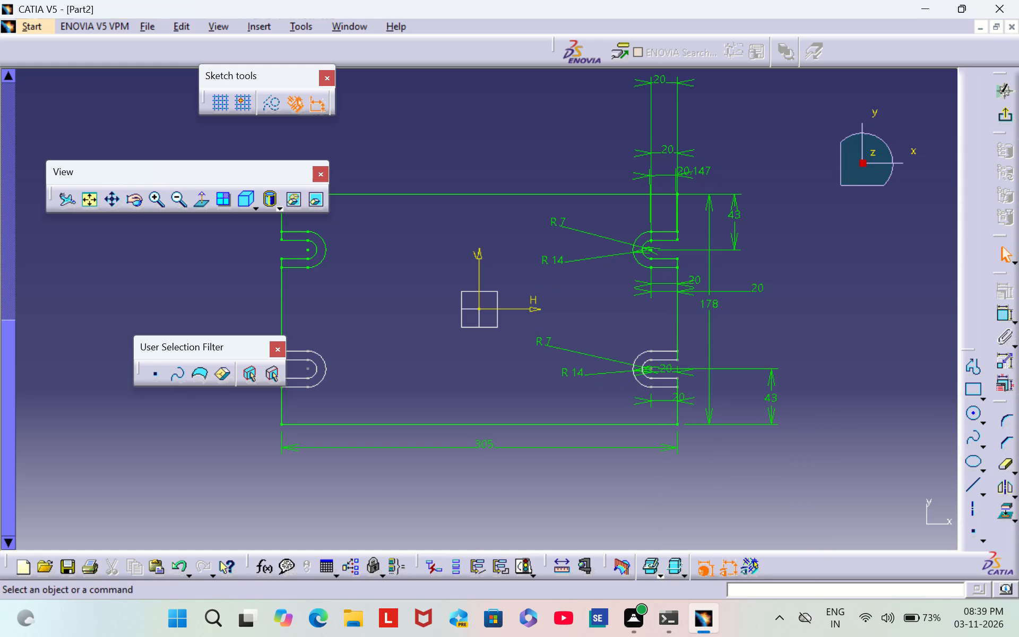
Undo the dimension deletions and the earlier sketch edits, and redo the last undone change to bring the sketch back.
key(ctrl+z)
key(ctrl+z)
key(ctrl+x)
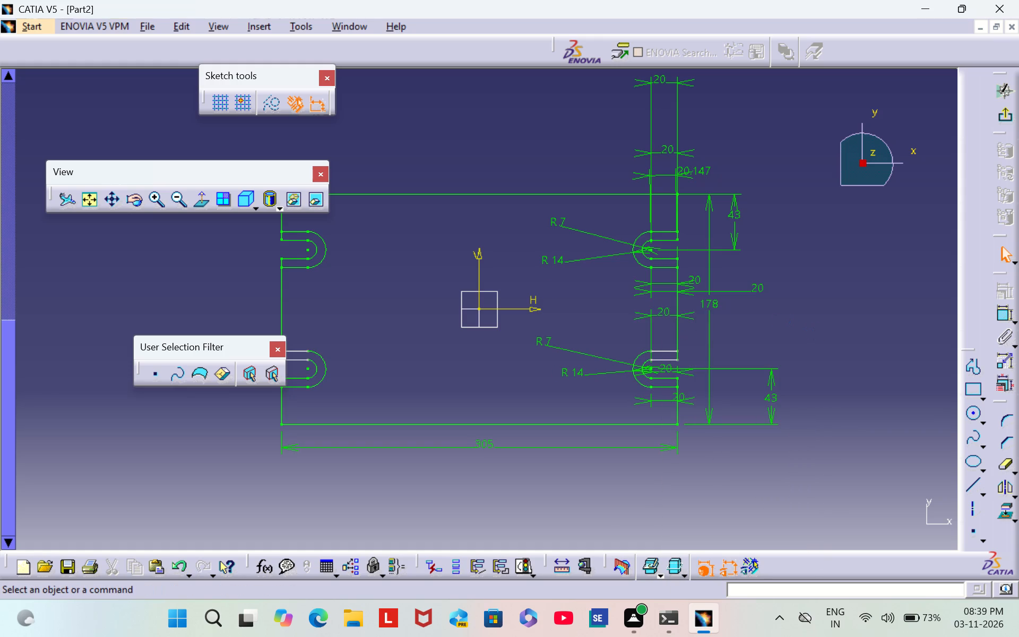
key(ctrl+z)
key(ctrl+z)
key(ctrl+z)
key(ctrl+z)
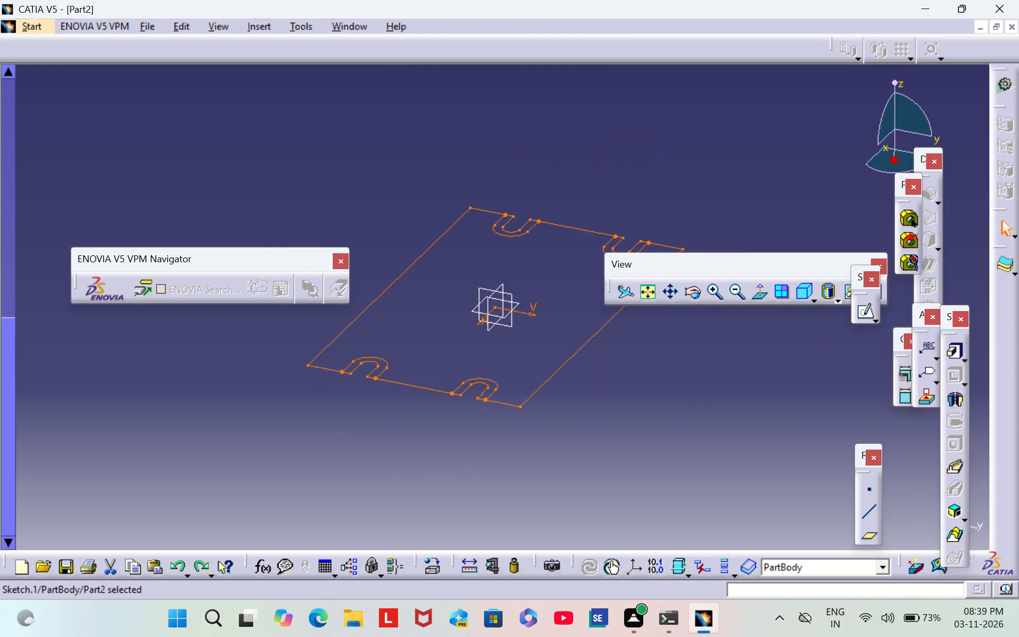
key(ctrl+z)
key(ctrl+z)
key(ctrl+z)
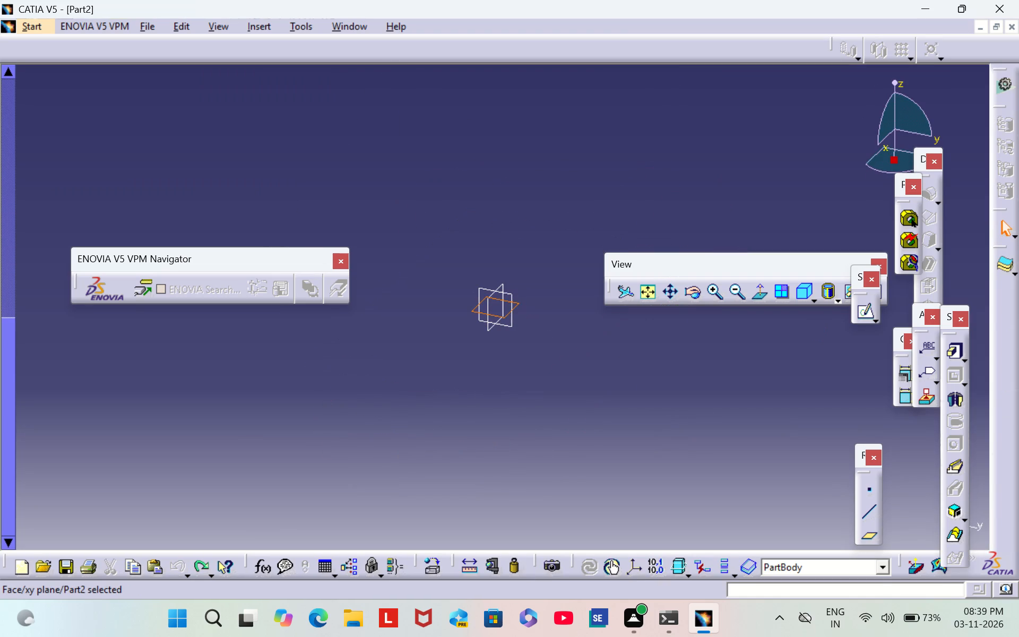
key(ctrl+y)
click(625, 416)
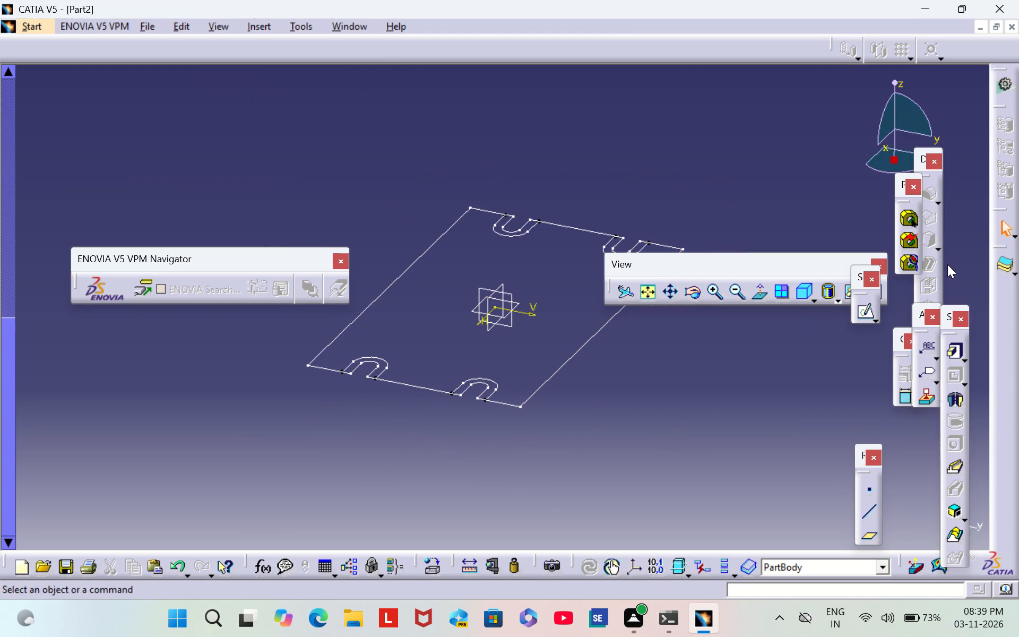
Reopen the slotted sketch and delete the lower right slot's four straight lines and the upper right slot's two upper lines.
click(864, 314)
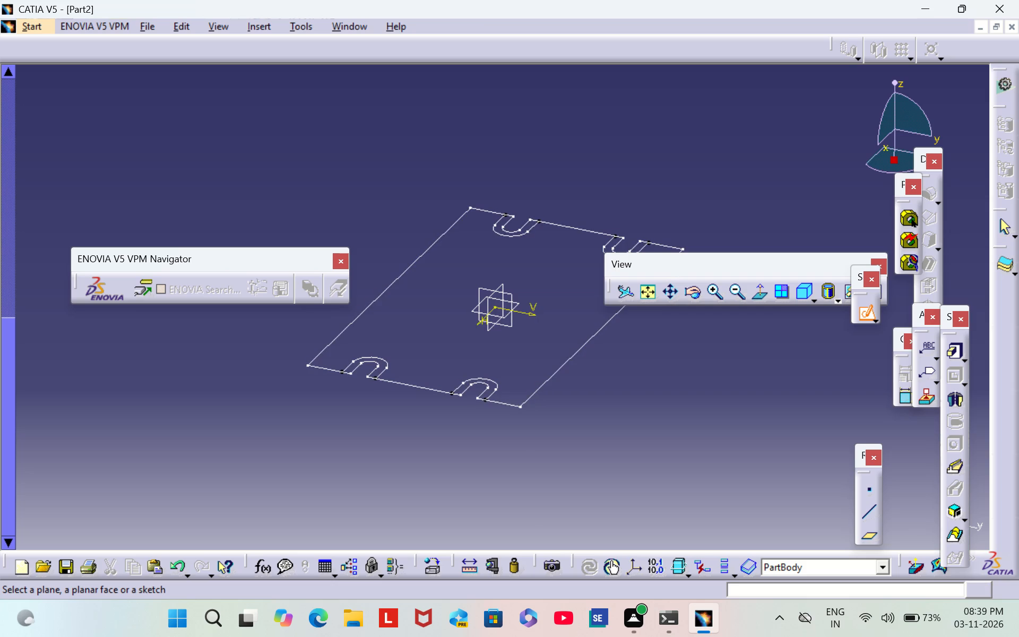
click(418, 385)
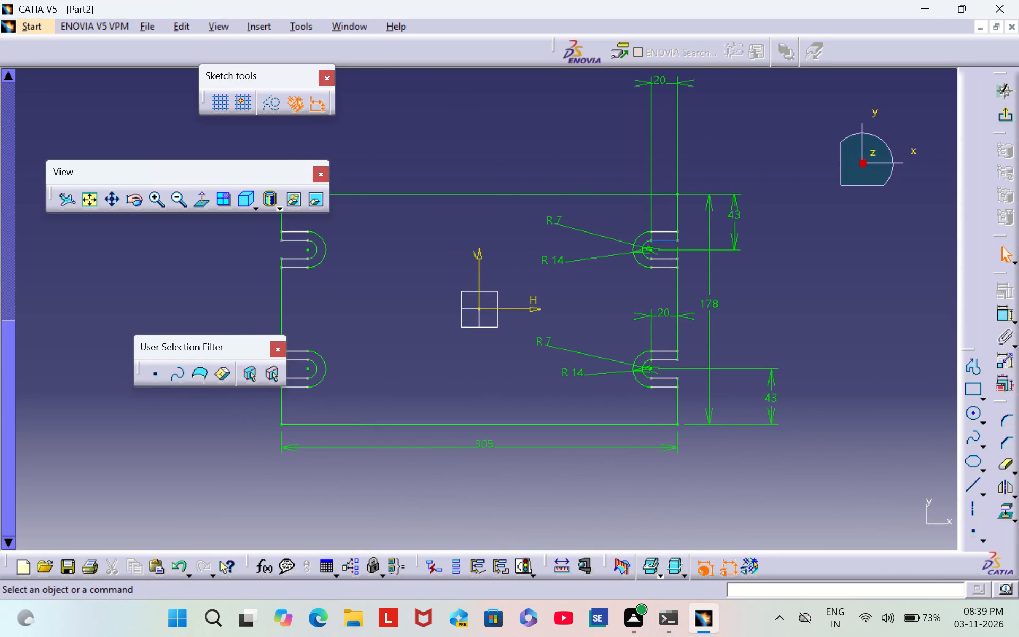
right_click(657, 234)
click(736, 450)
right_click(655, 352)
click(729, 321)
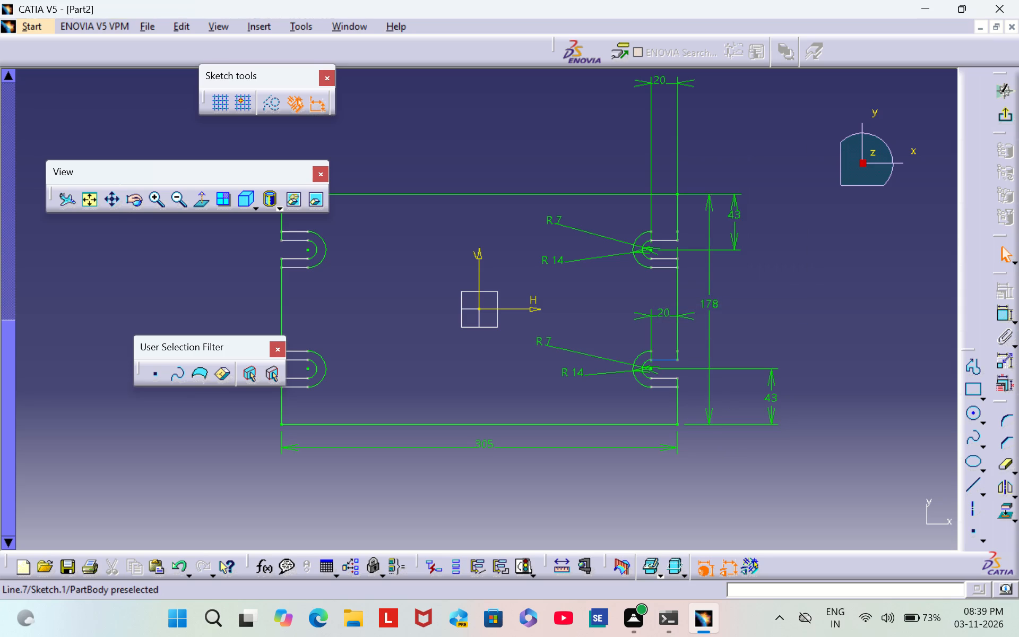
right_click(669, 358)
click(748, 320)
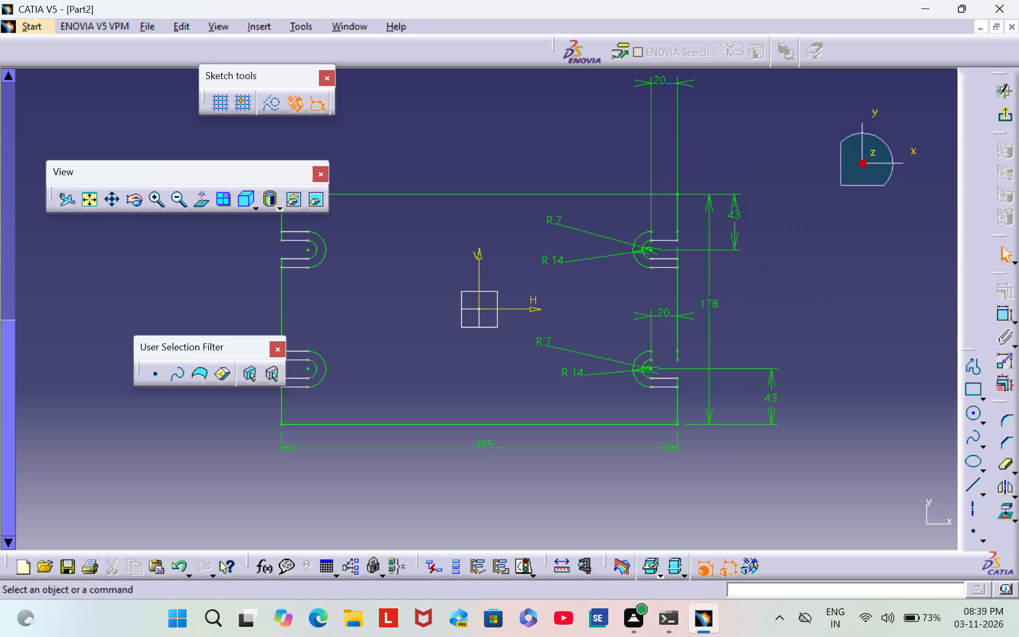
right_click(662, 377)
click(715, 337)
right_click(663, 241)
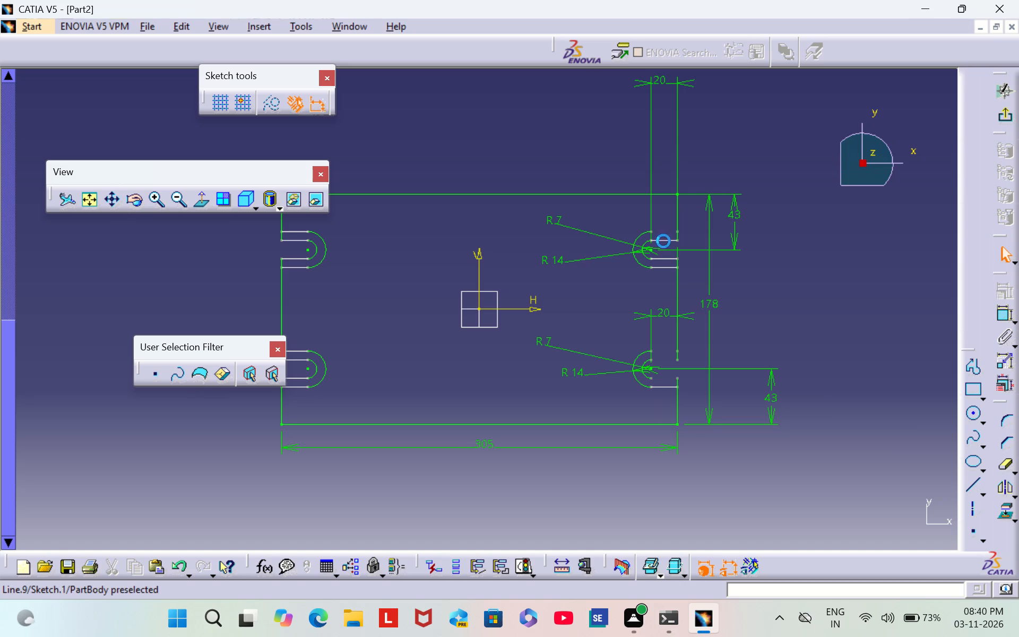
click(776, 438)
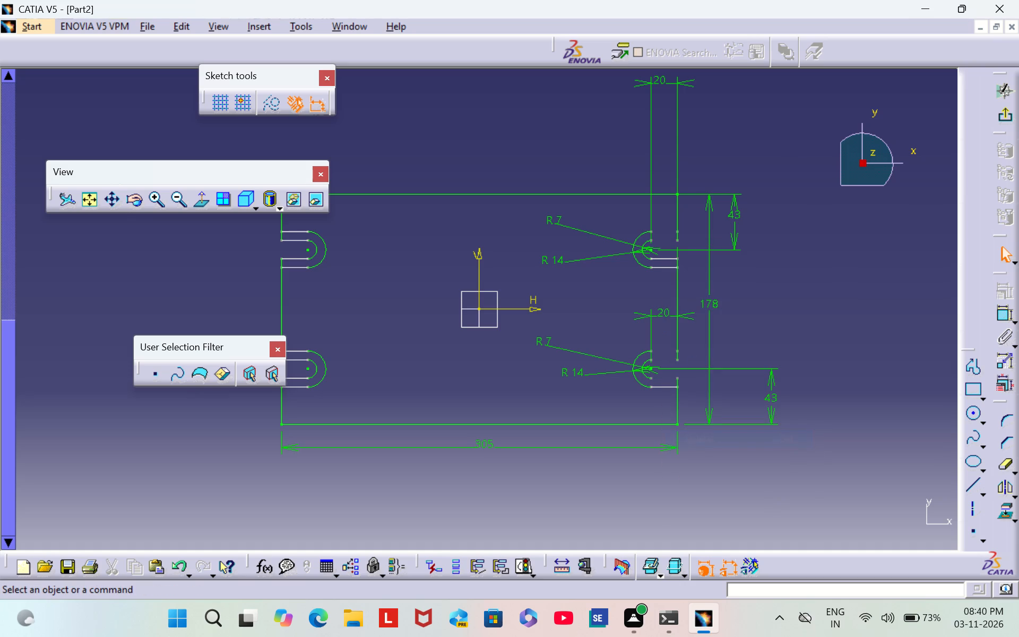
right_click(667, 391)
click(731, 357)
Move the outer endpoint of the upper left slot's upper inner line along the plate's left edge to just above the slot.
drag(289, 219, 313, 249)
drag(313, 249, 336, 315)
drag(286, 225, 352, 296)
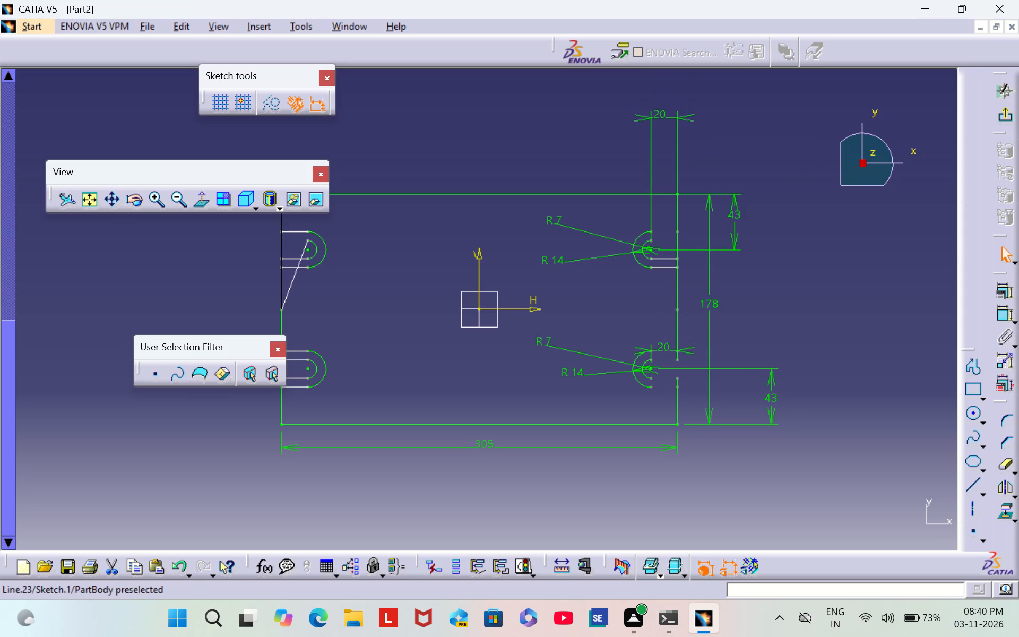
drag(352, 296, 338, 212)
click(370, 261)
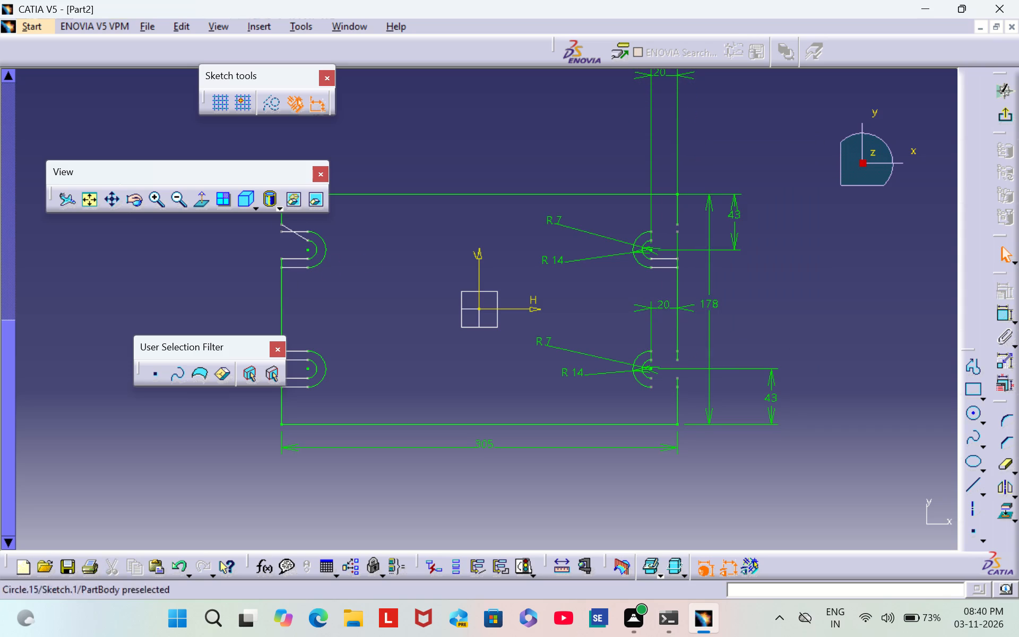
Delete the upper left slot's upper outer line, both lower slots' outer arcs, and the upper right slot's inner arc and lower inner line.
right_click(293, 230)
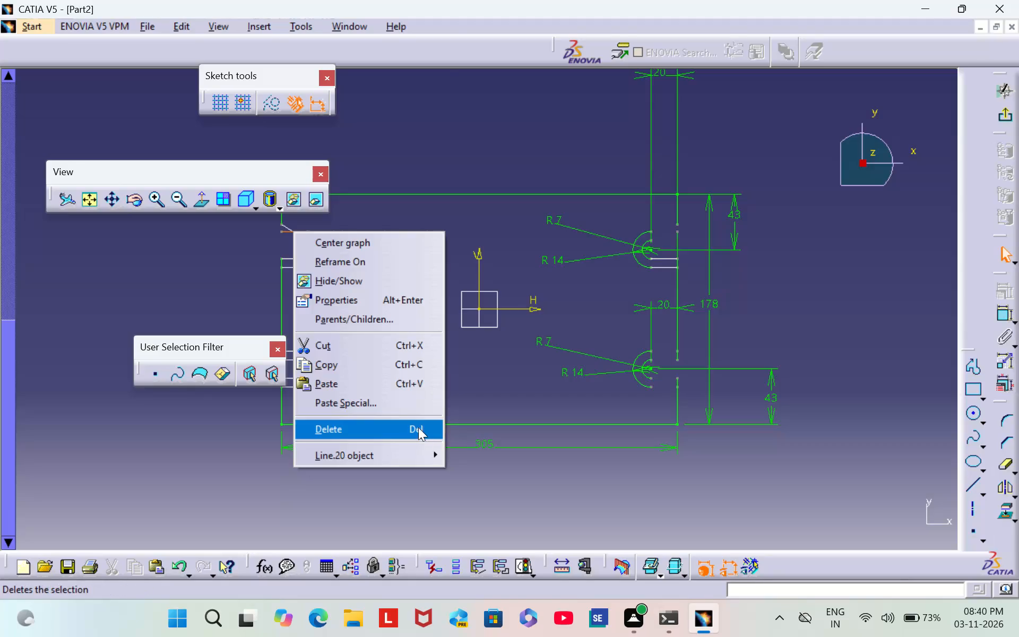
click(418, 427)
right_click(307, 350)
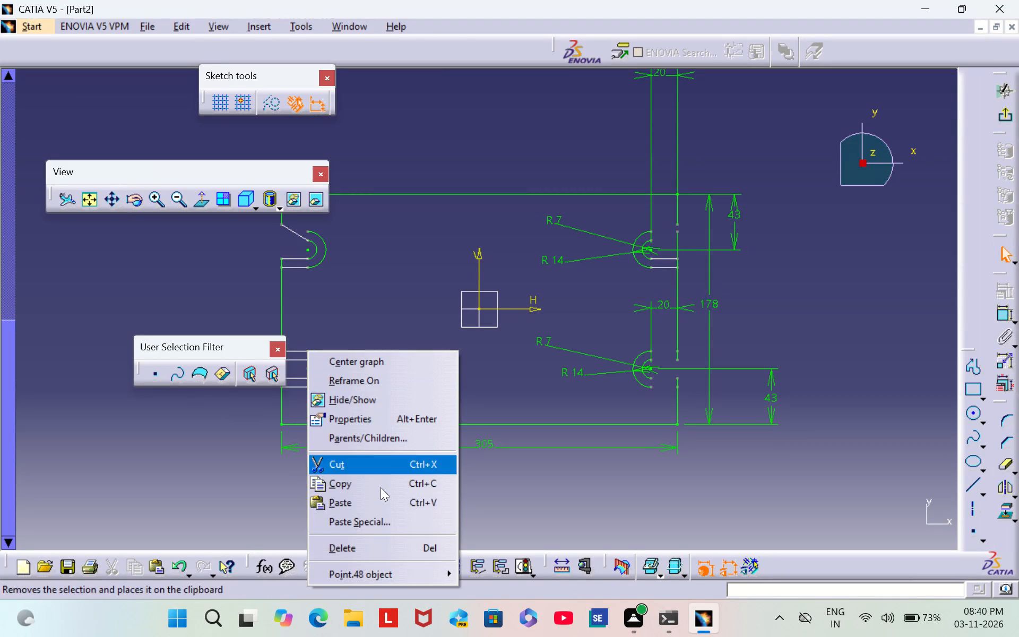
click(387, 548)
right_click(643, 351)
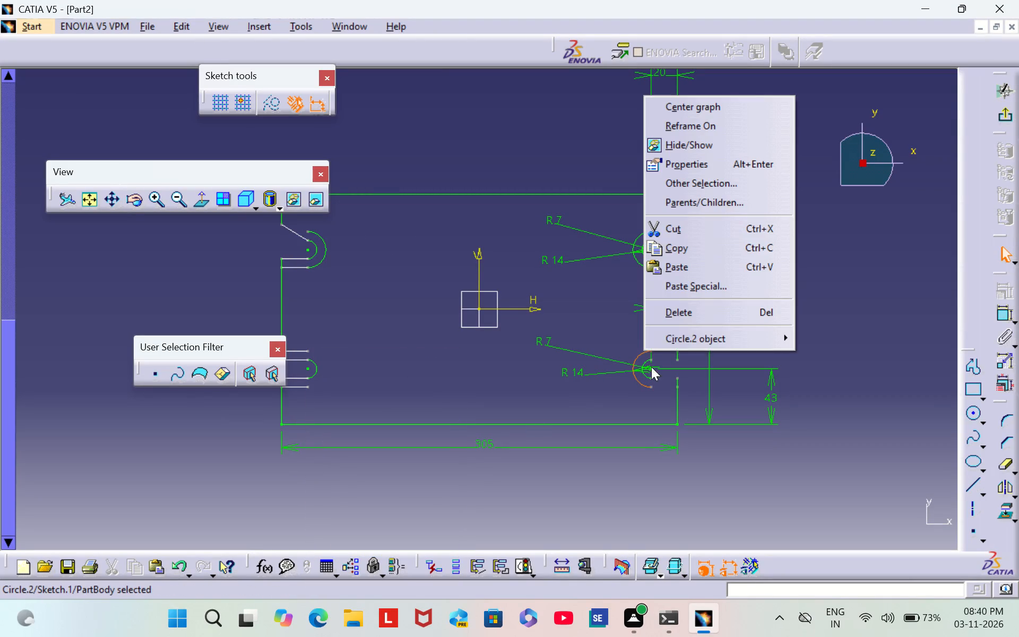
click(694, 309)
right_click(652, 255)
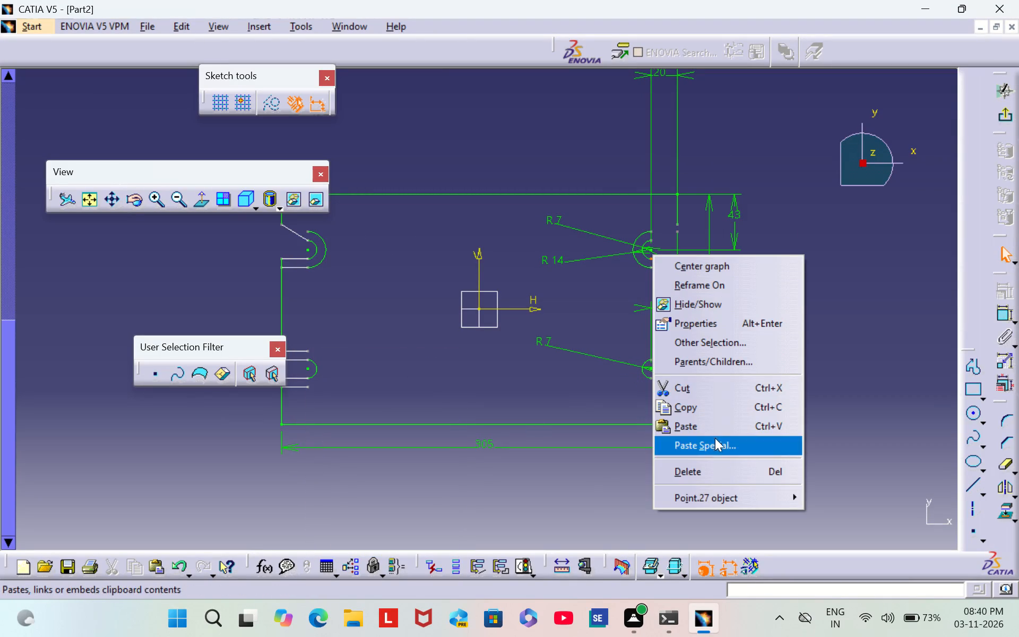
click(723, 474)
Delete all remaining geometry and dimensions of the plate's right side together with its top and bottom edges.
drag(413, 140, 469, 190)
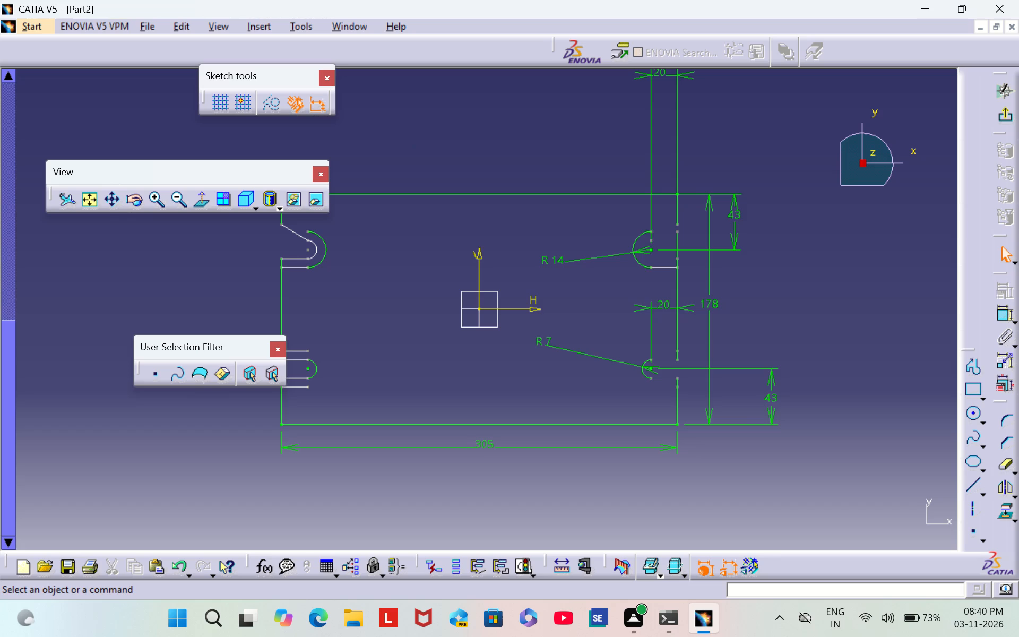
drag(469, 190, 777, 468)
right_click(777, 468)
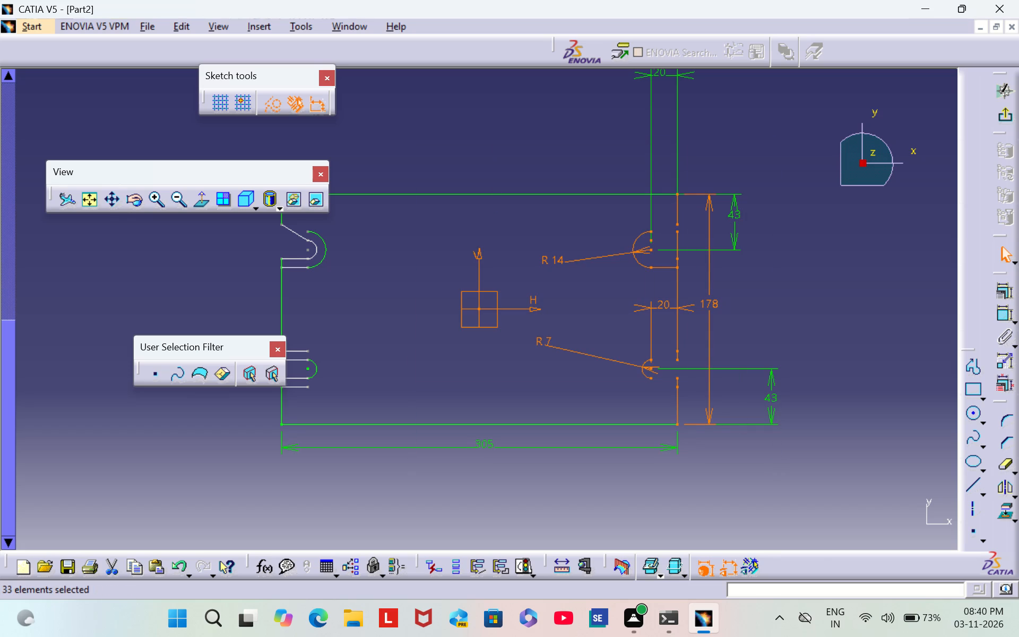
right_click(710, 340)
click(797, 555)
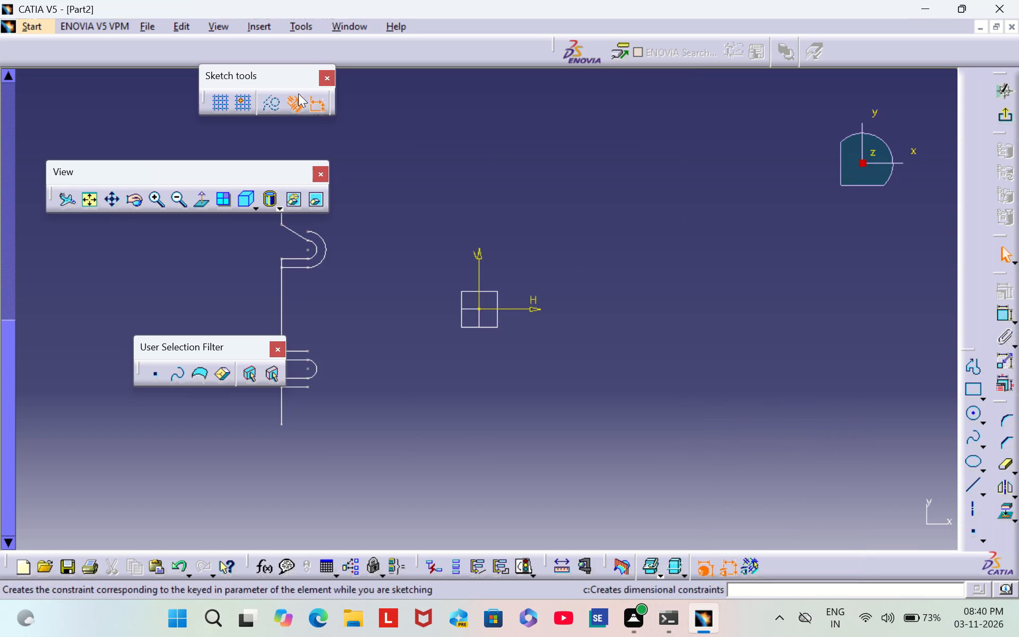
Delete all the remaining left-side geometry, leaving the sketch empty.
drag(241, 141, 387, 427)
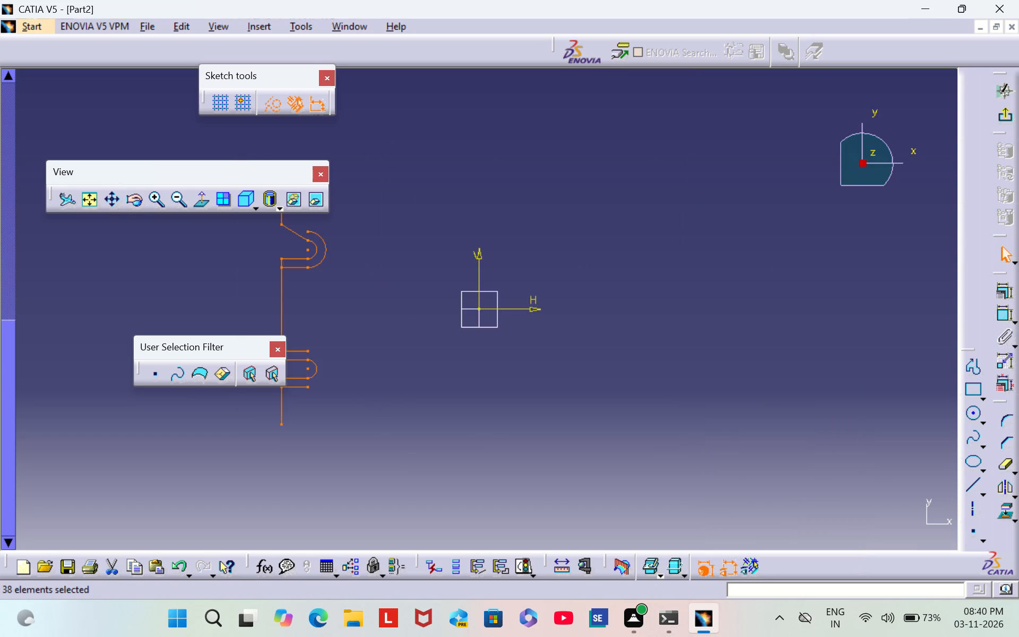
right_click(294, 372)
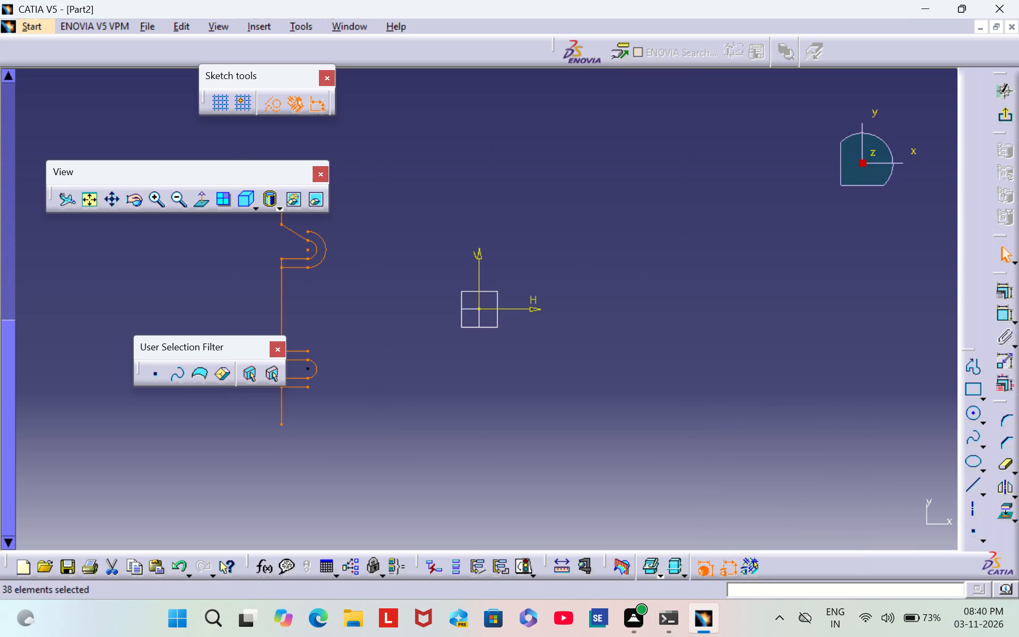
right_click(313, 363)
click(364, 323)
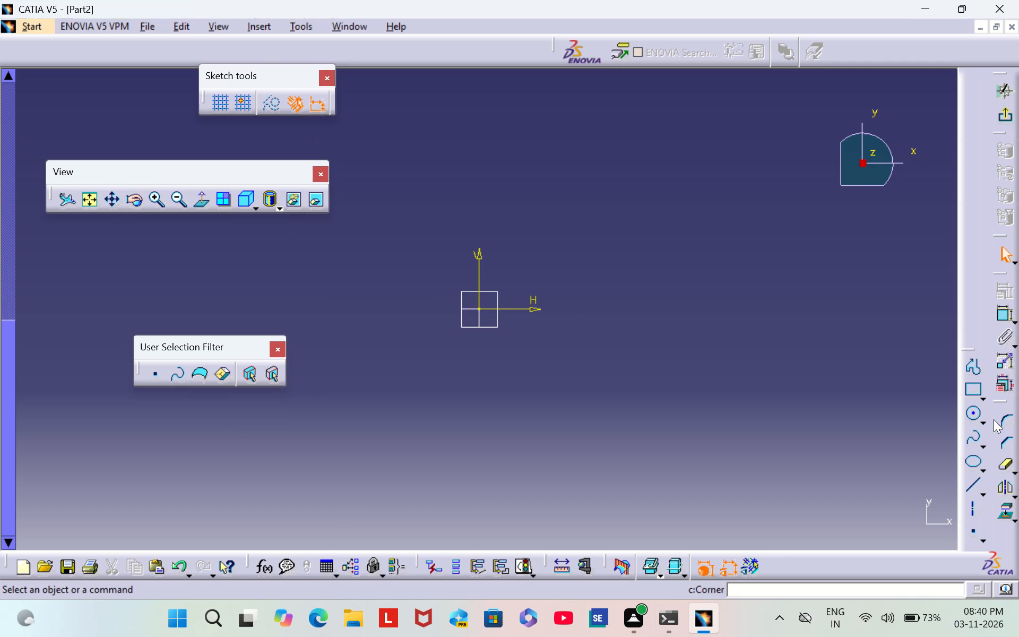
Sketch a rectangle about 250 × 174 mm around the sketch origin.
click(978, 388)
drag(360, 165, 493, 259)
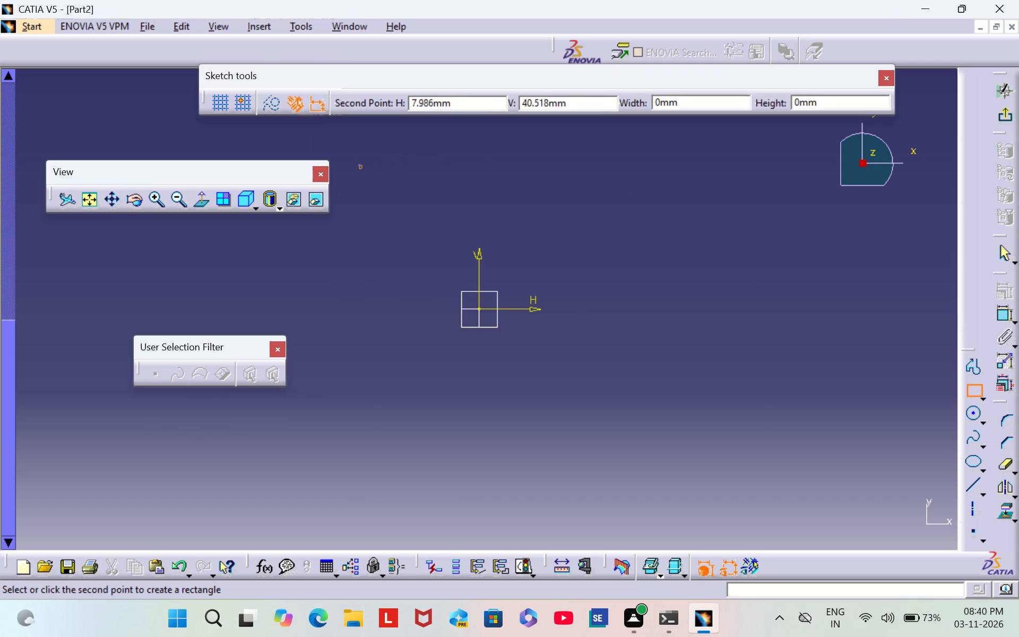
drag(493, 259, 617, 389)
click(685, 391)
click(764, 360)
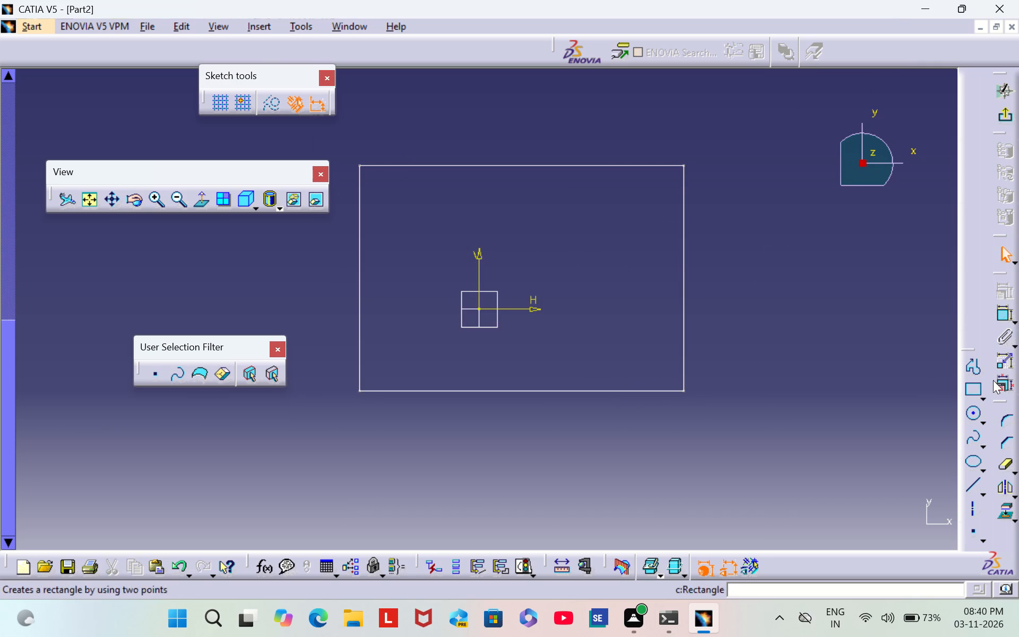
Dimension the rectangle's right edge and set its length to 178 mm.
click(1007, 319)
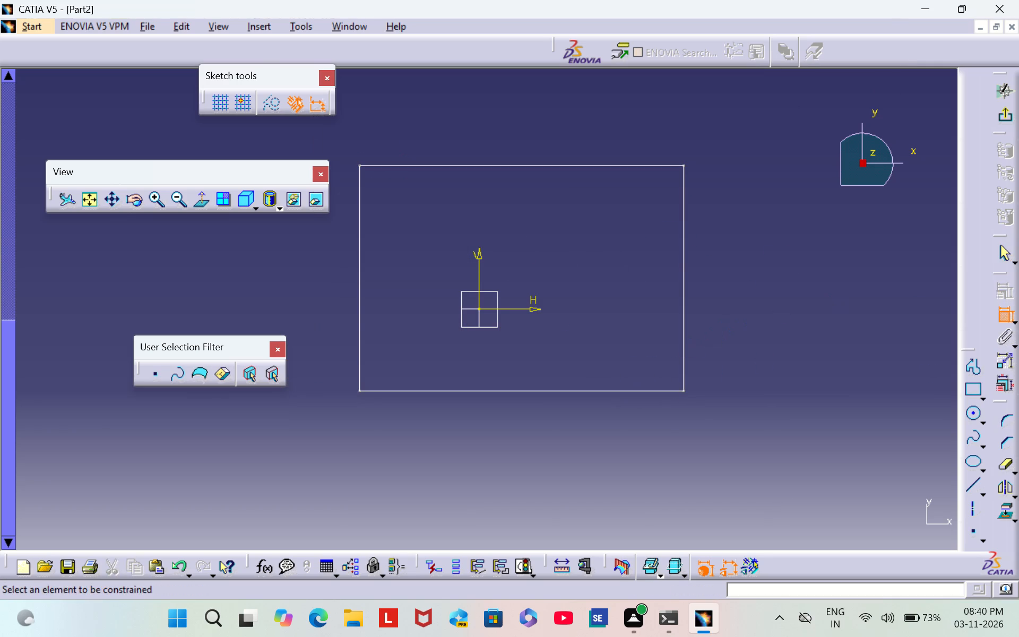
click(681, 353)
click(751, 298)
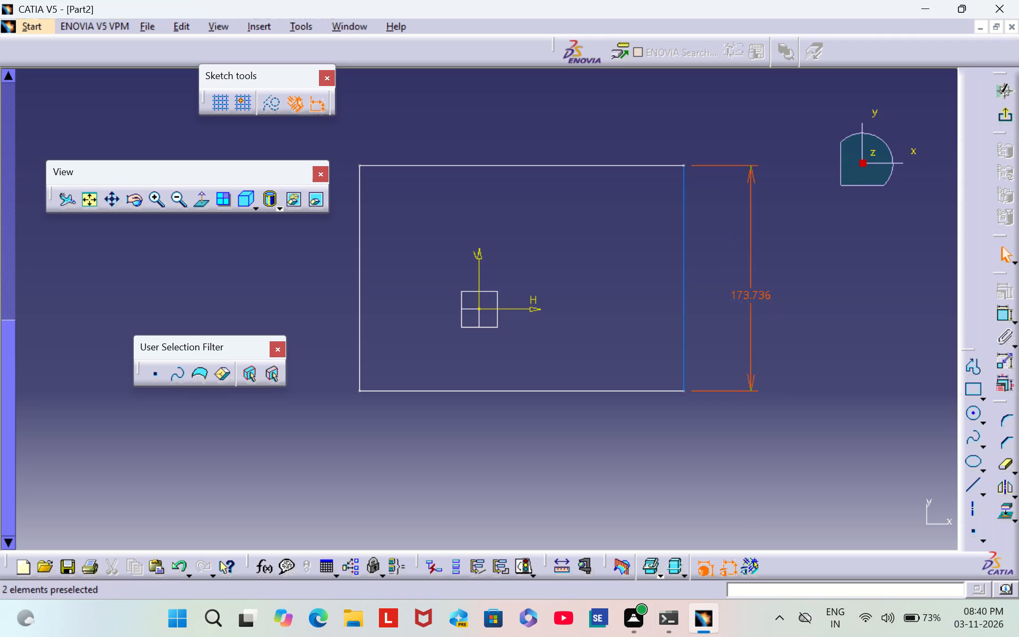
double_click(743, 294)
key(BackSpace)
text(178)
key(Return)
click(879, 227)
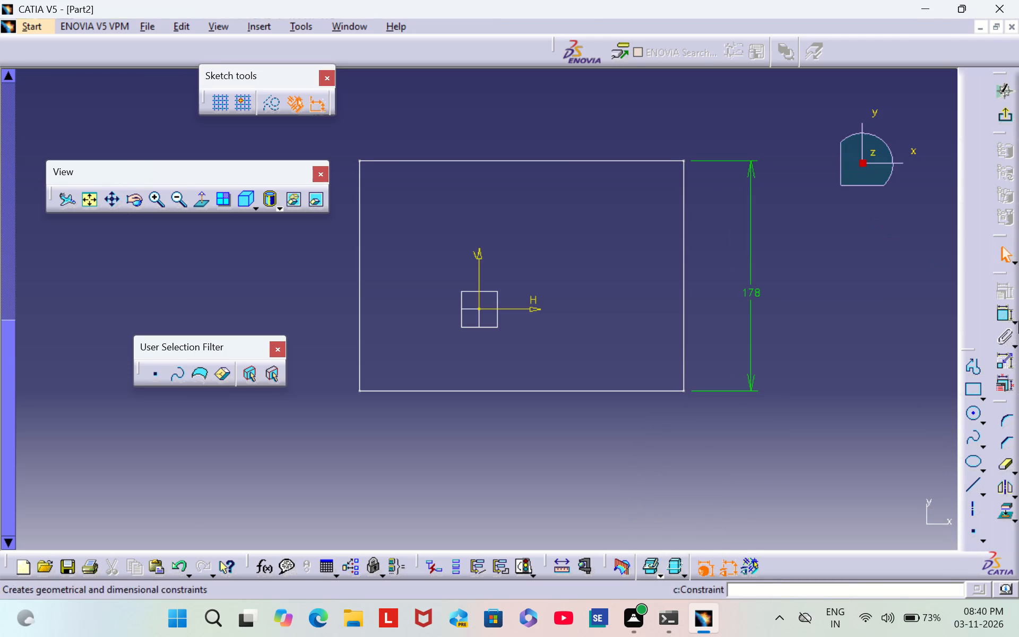
Dimension the rectangle's bottom edge and set its length to 305 mm.
click(1001, 315)
click(540, 391)
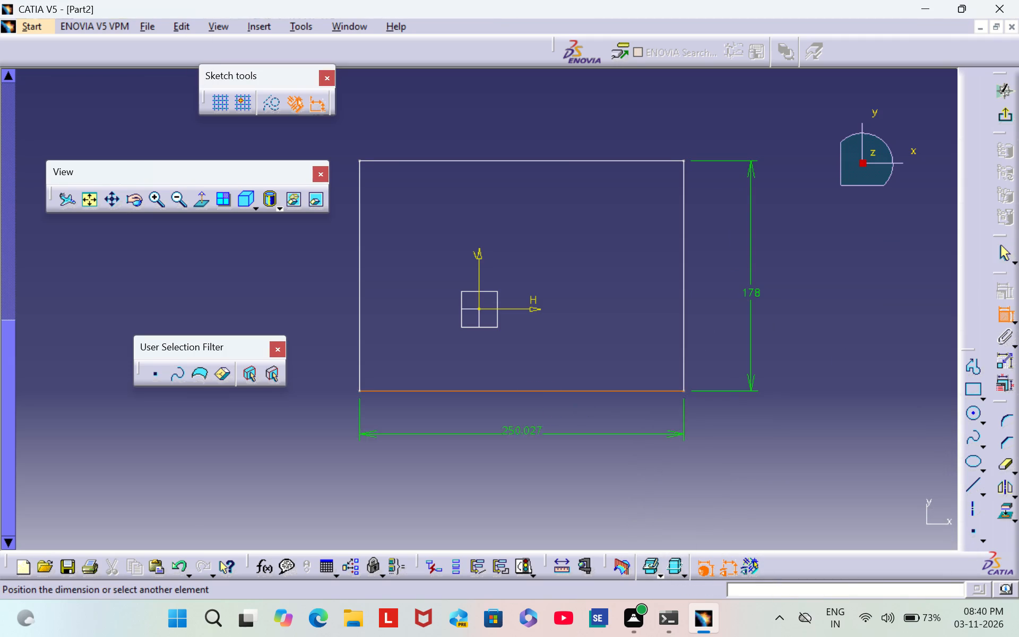
click(528, 427)
double_click(528, 421)
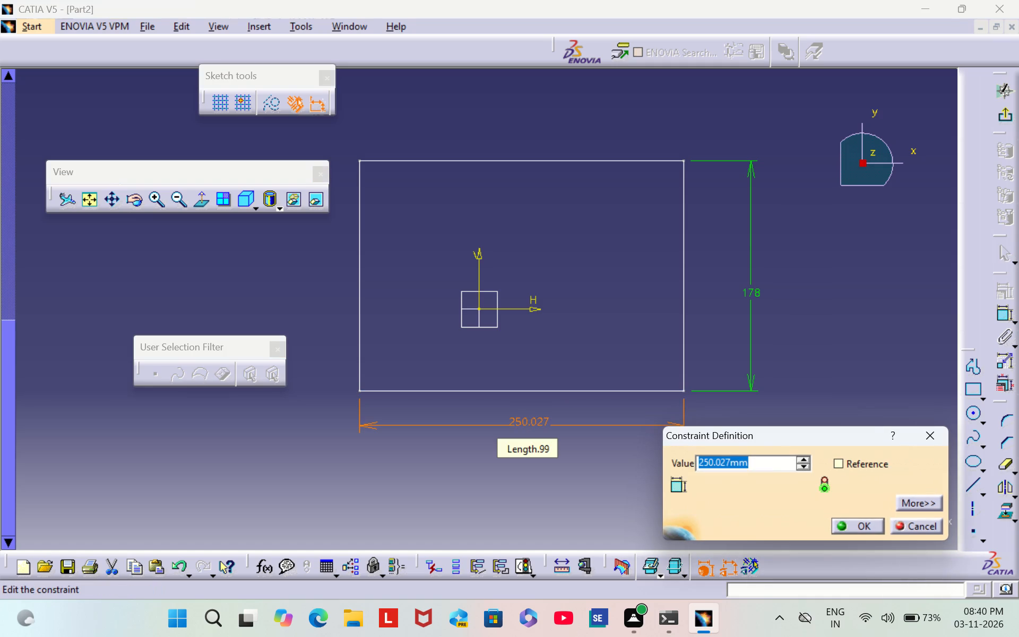
key(BackSpace)
text(305)
key(Return)
click(715, 434)
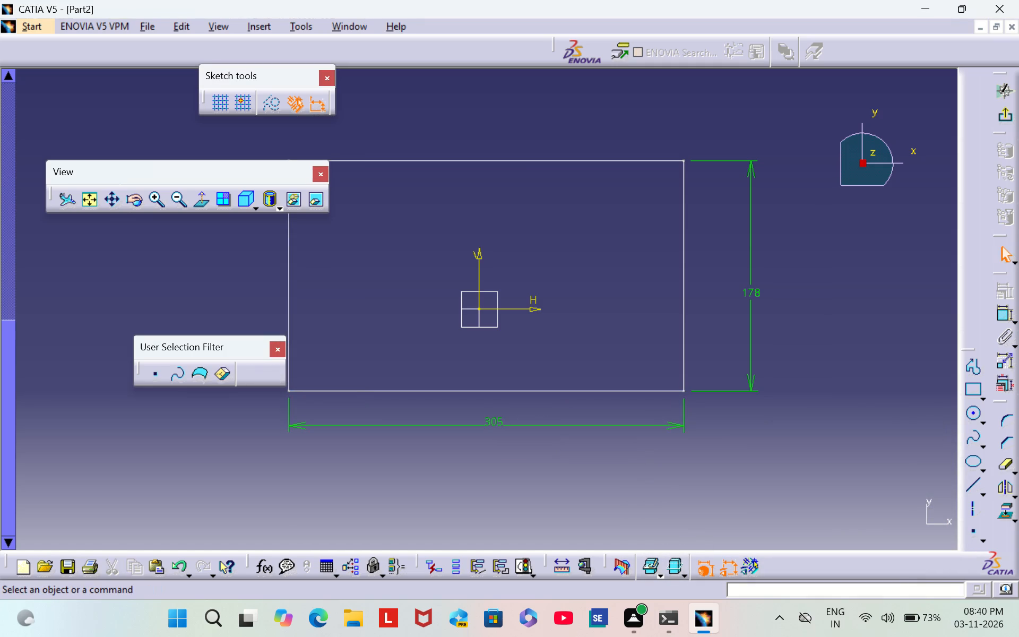
Constrain the rectangle's upper right and lower right corners as symmetric about the horizontal axis.
double_click(1003, 318)
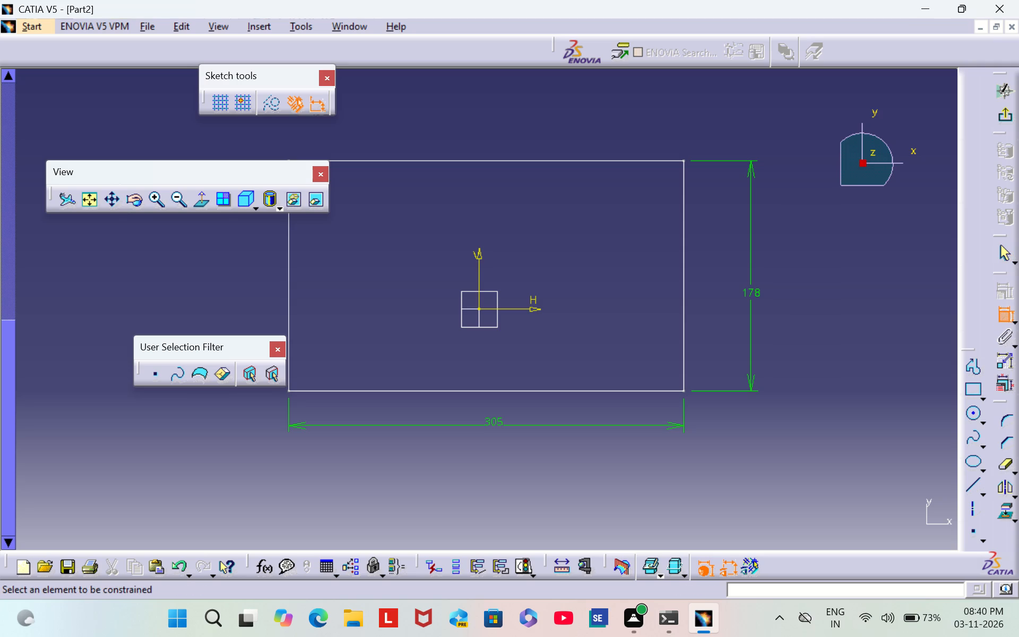
click(687, 160)
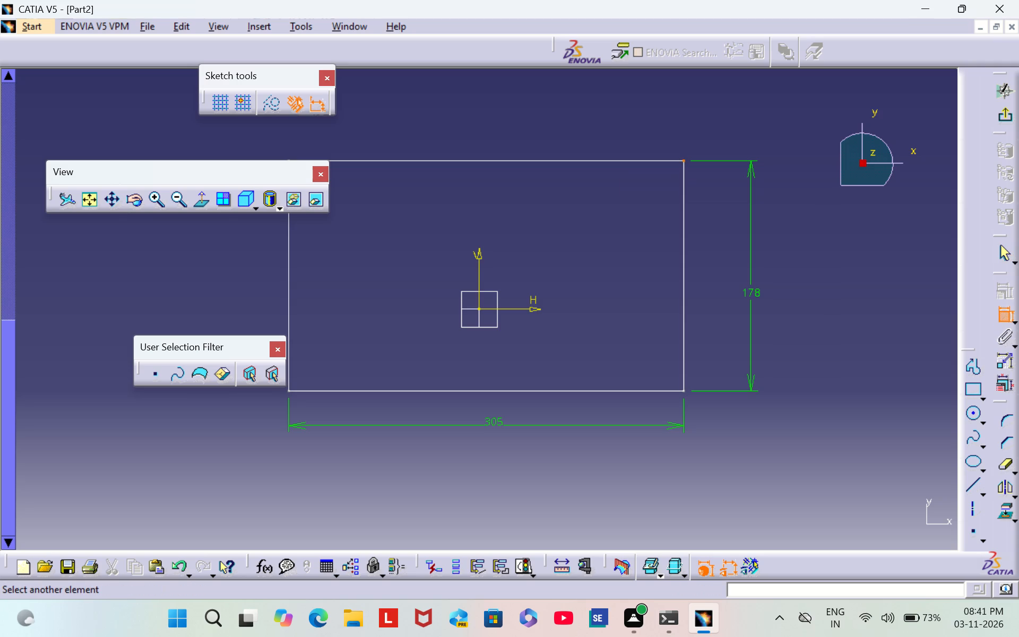
click(683, 392)
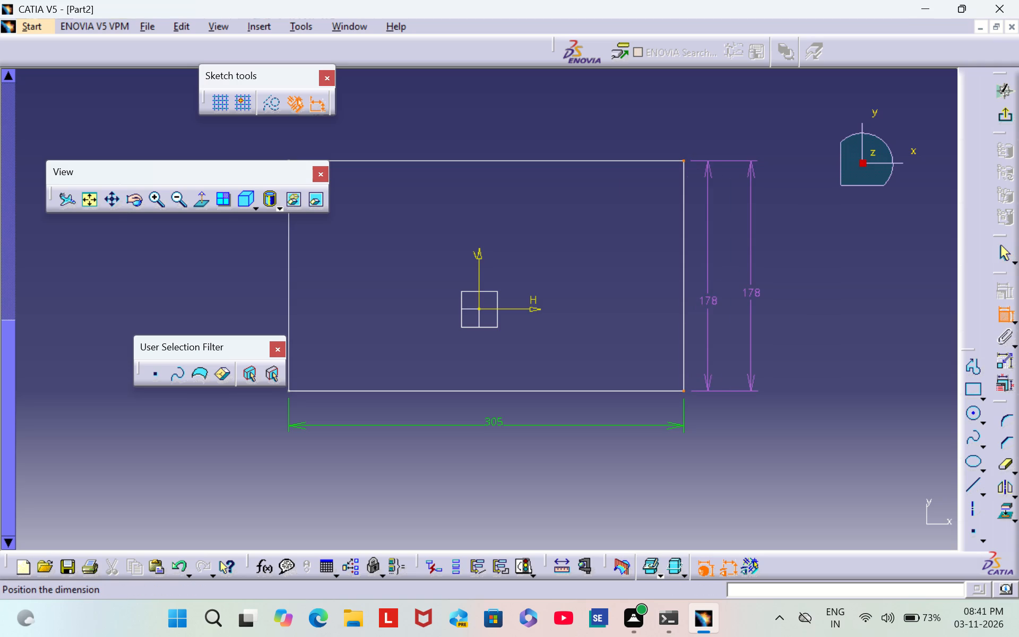
right_click(556, 305)
click(659, 444)
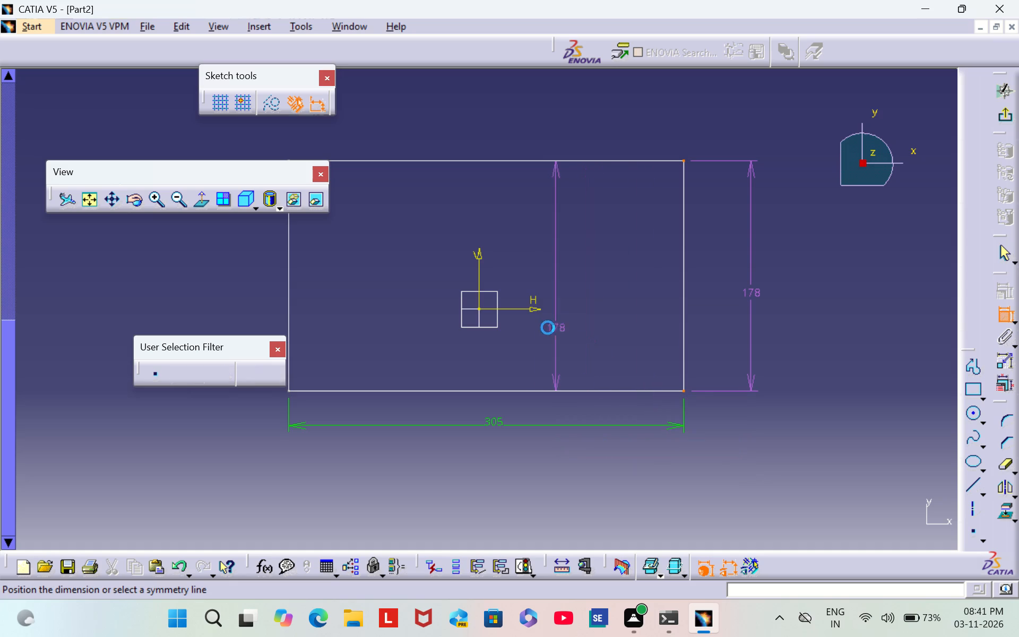
click(532, 303)
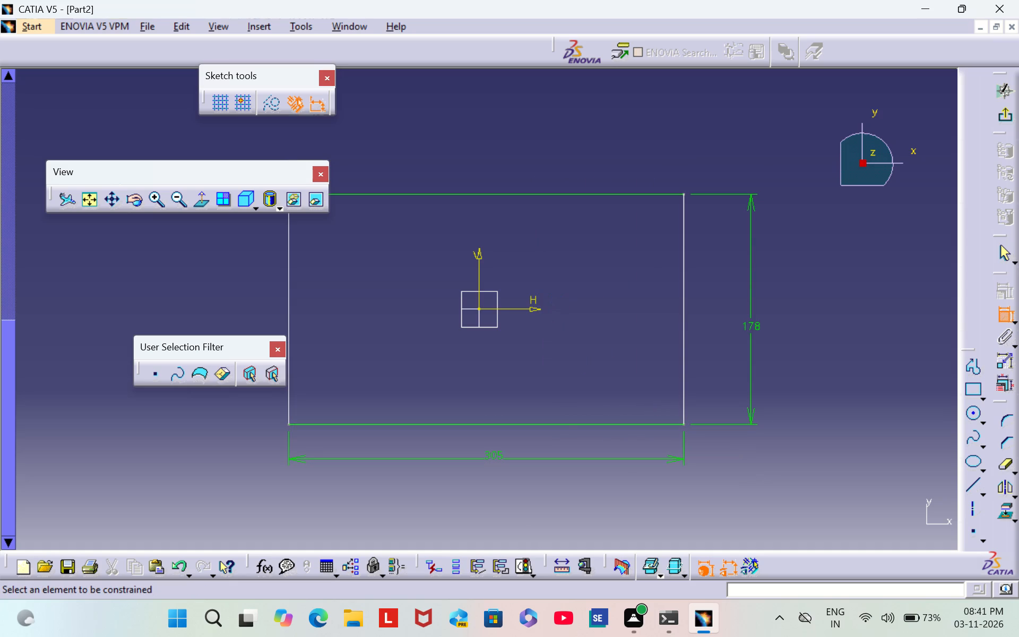
Constrain the rectangle's left and right edges as symmetric about the vertical axis.
click(290, 325)
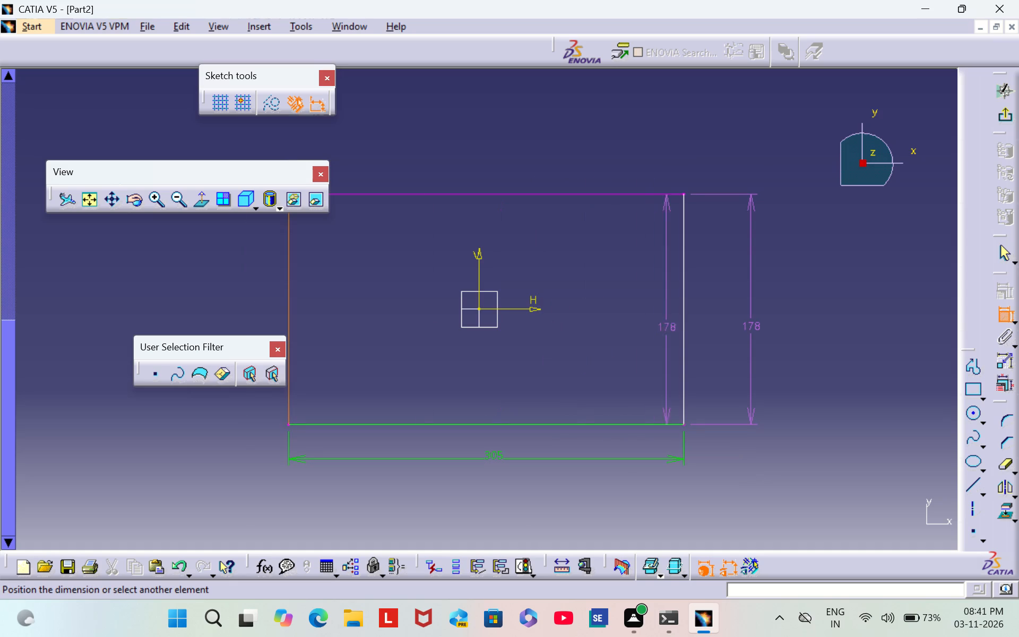
click(687, 325)
right_click(551, 320)
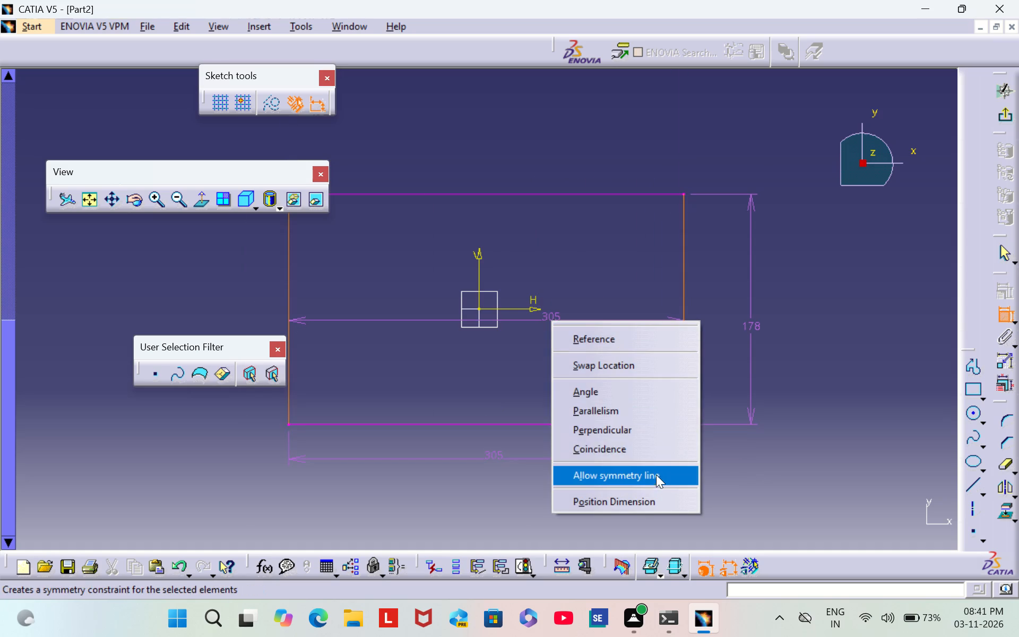
click(656, 481)
click(482, 255)
click(540, 159)
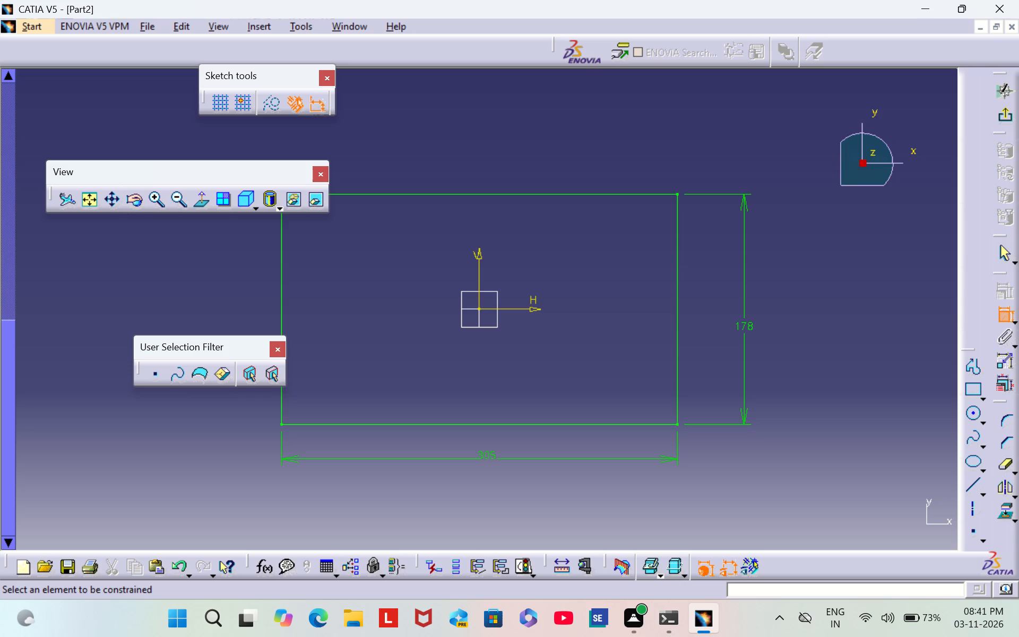
click(1006, 320)
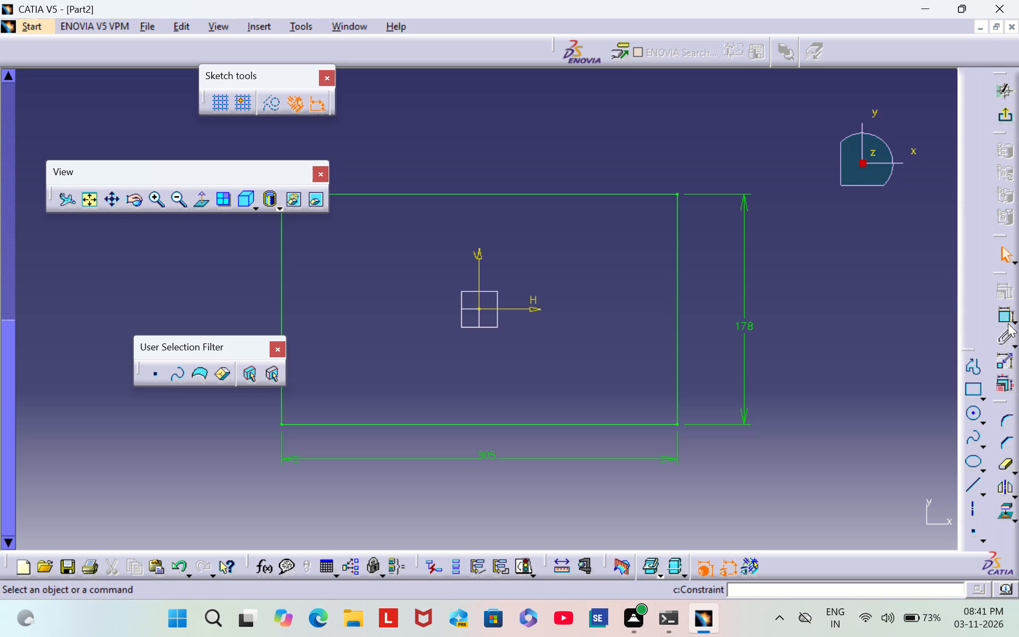
Exit the sketch and pad the rectangle to a length of 28 mm.
click(1008, 114)
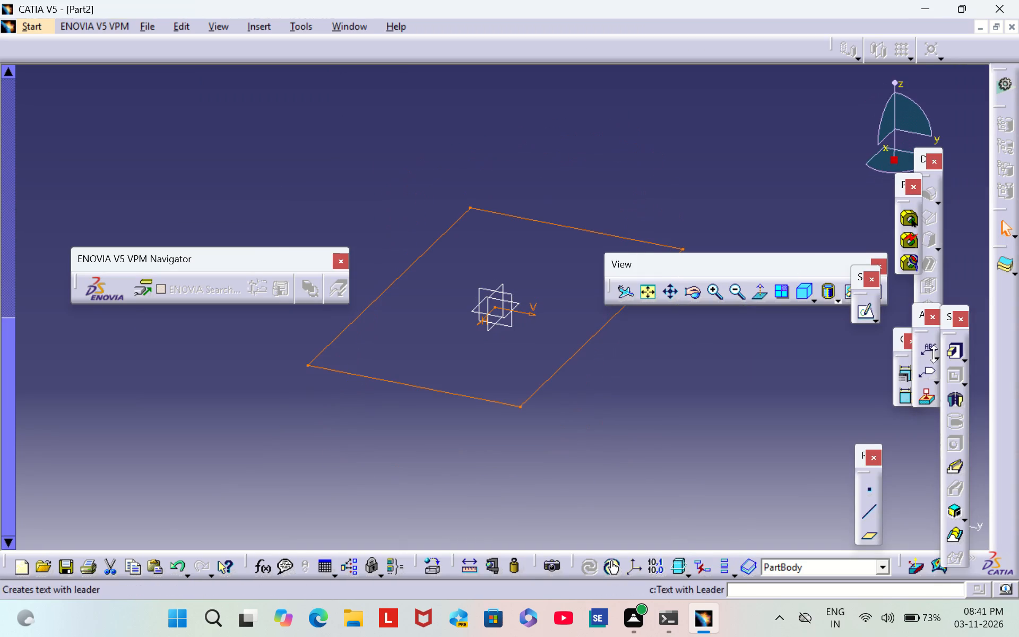
click(958, 361)
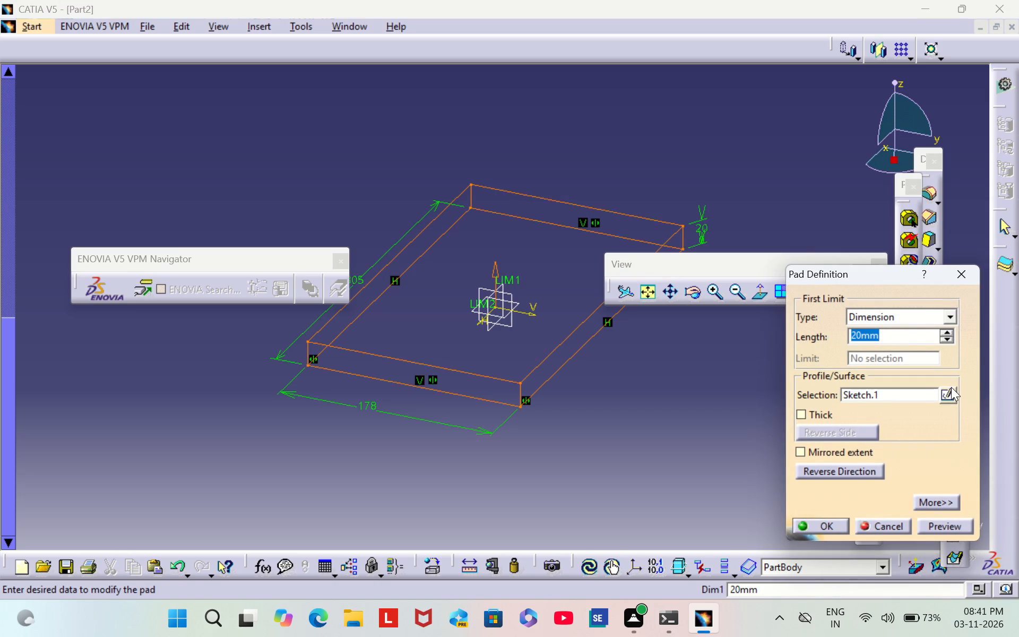
key(BackSpace)
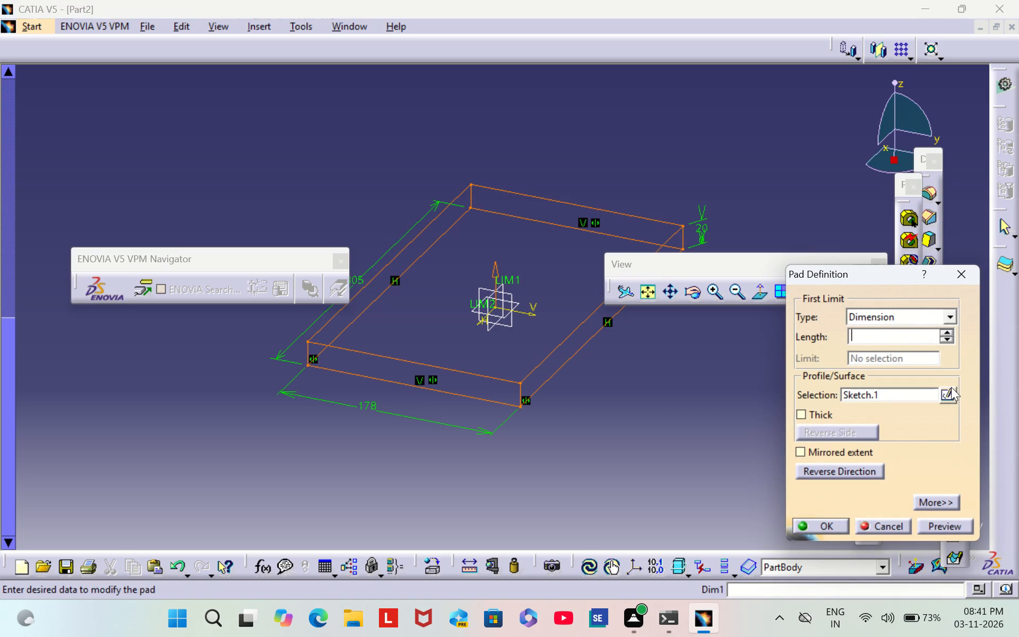
text(28)
key(Return)
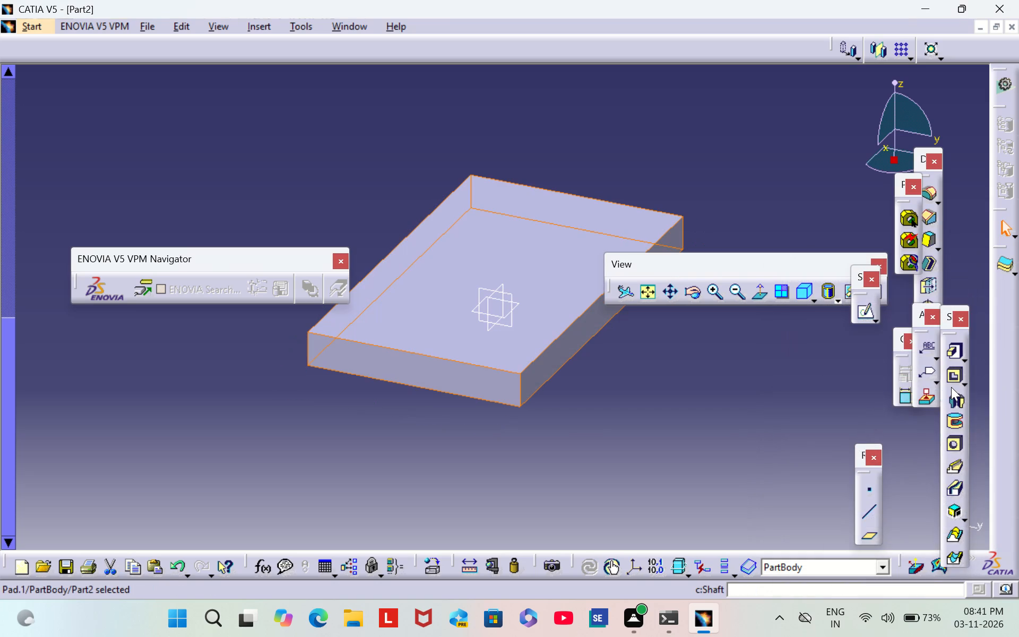
click(768, 177)
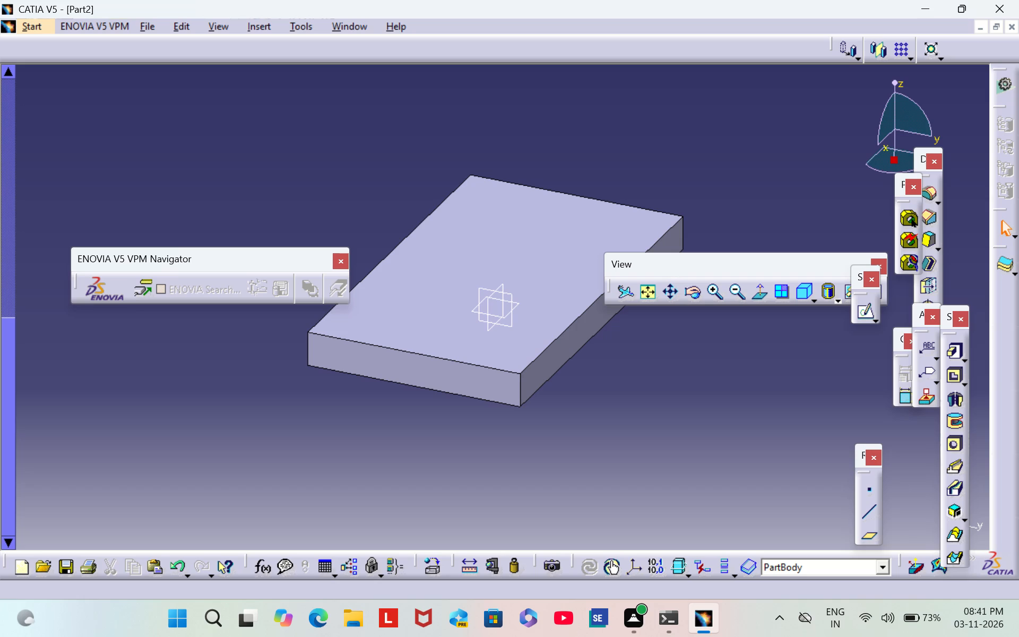
Create a reference plane offset 20 mm from the xy plane.
click(516, 306)
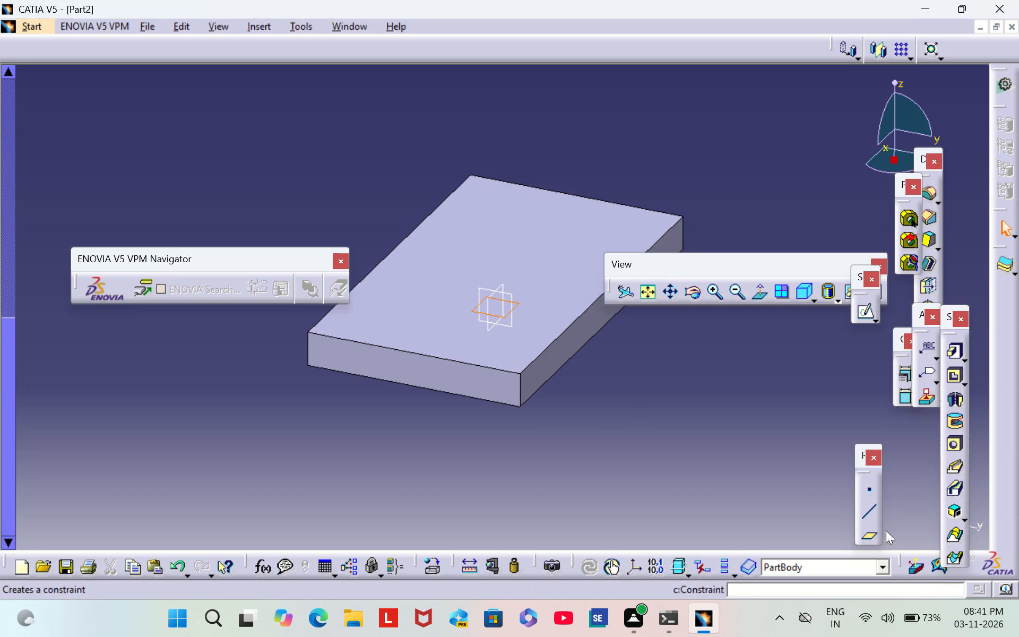
click(869, 539)
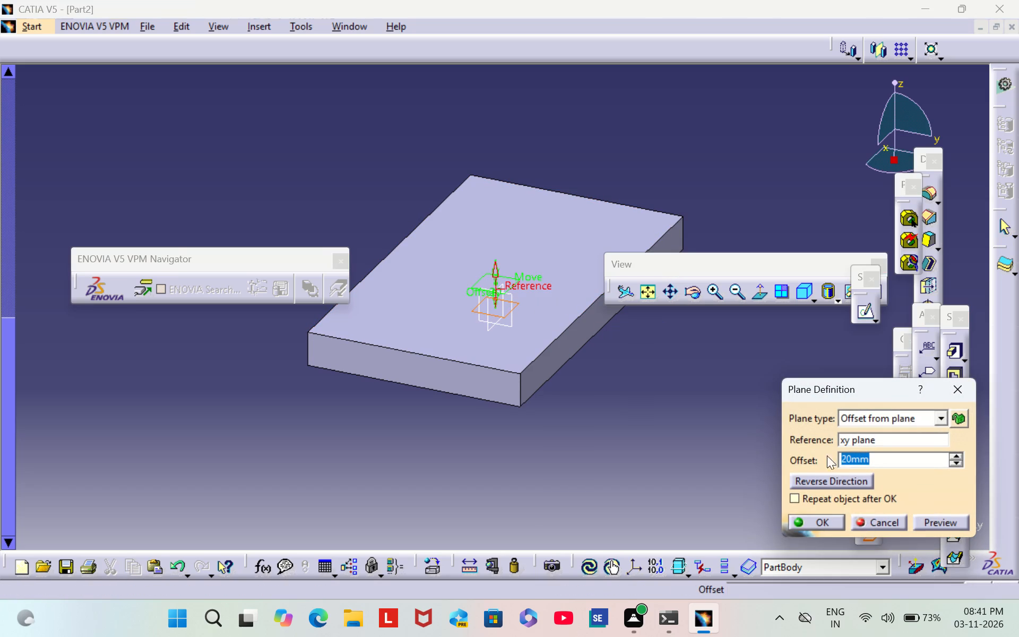
click(814, 521)
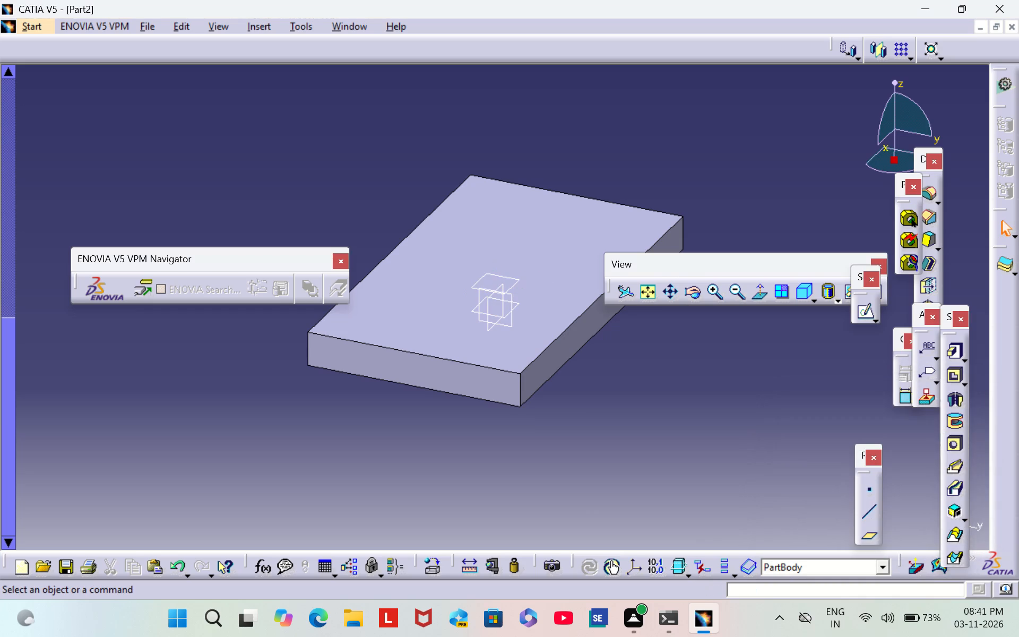
click(704, 413)
Sketch a small circle near the plate's upper right corner on the offset plane and exit the sketch.
click(512, 283)
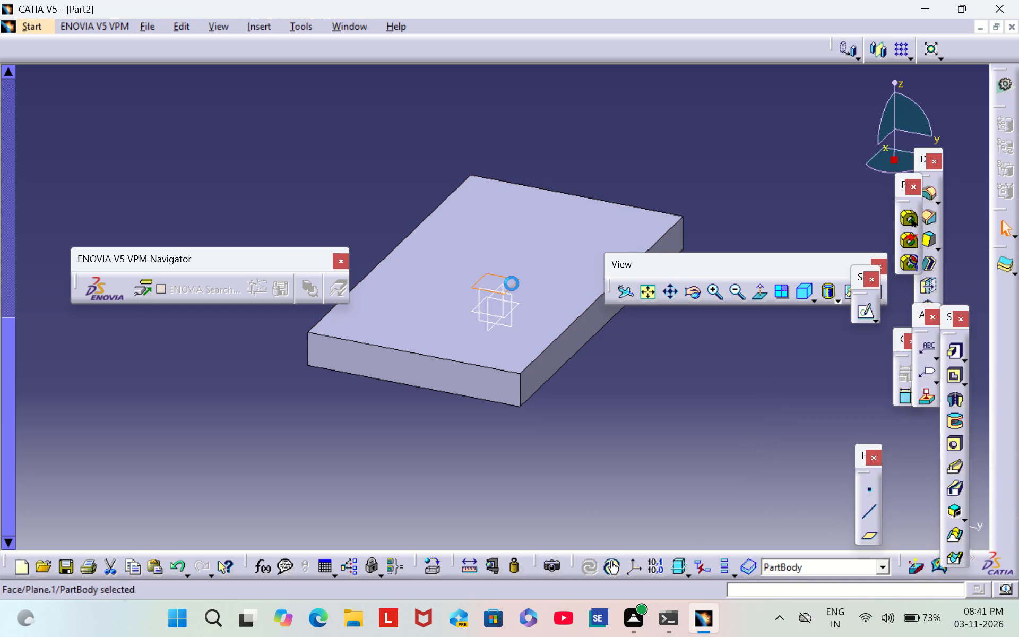
click(862, 314)
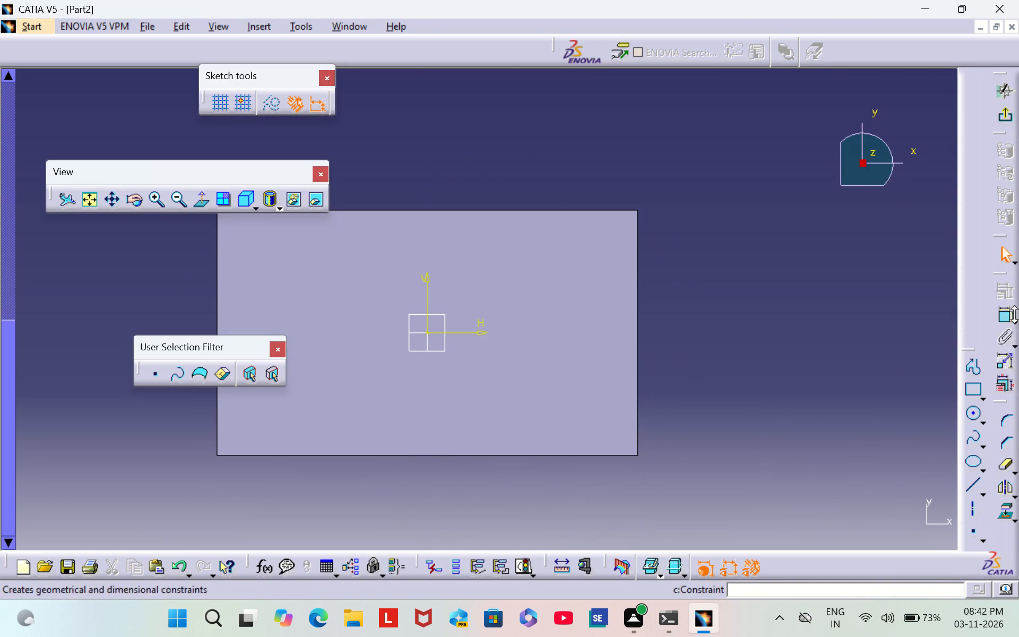
click(973, 419)
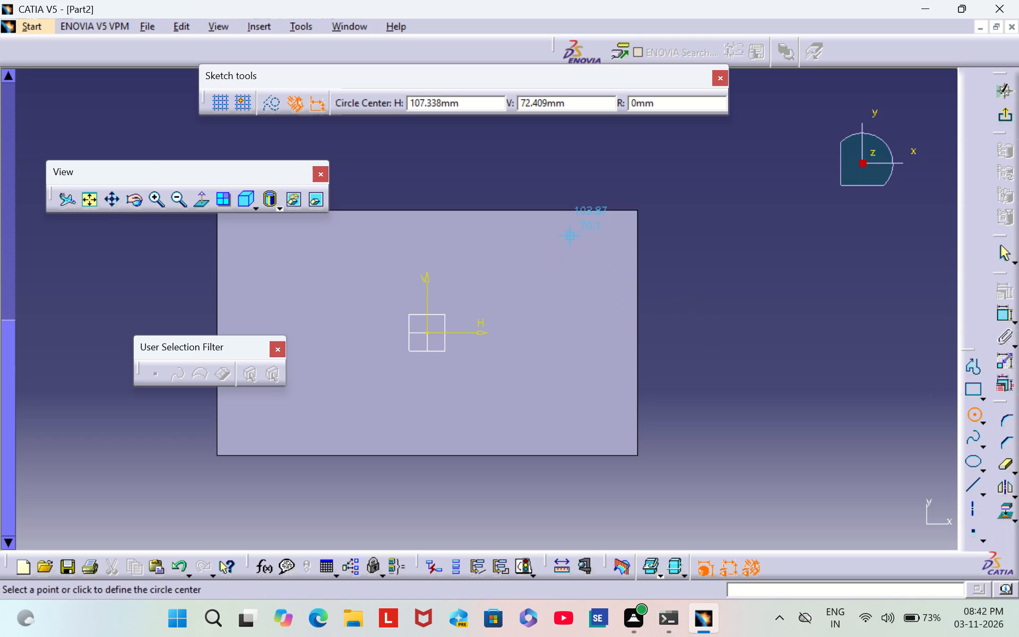
click(588, 254)
click(603, 257)
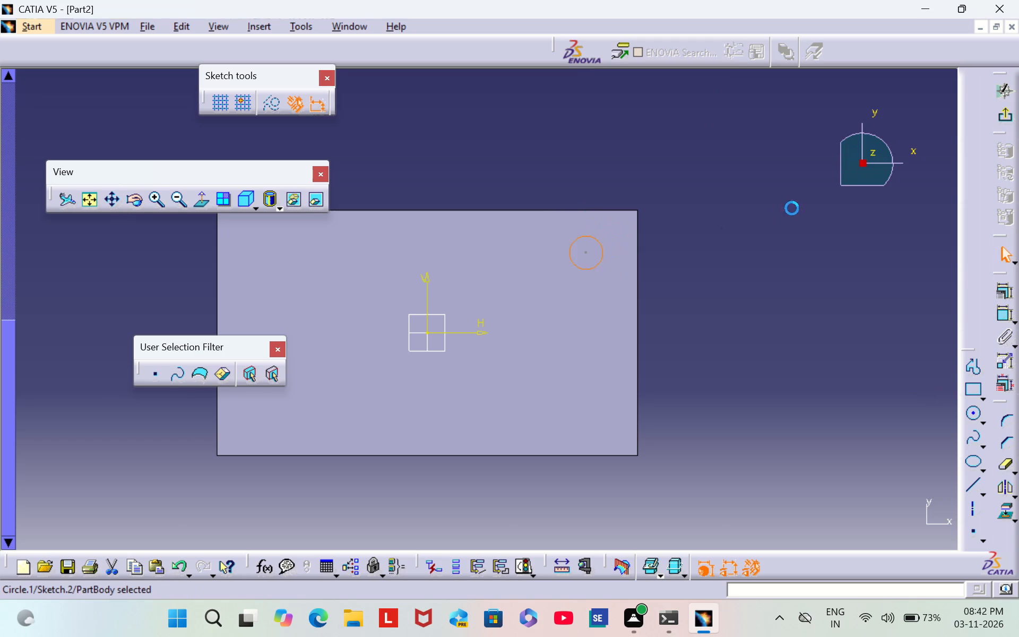
click(836, 257)
click(1001, 118)
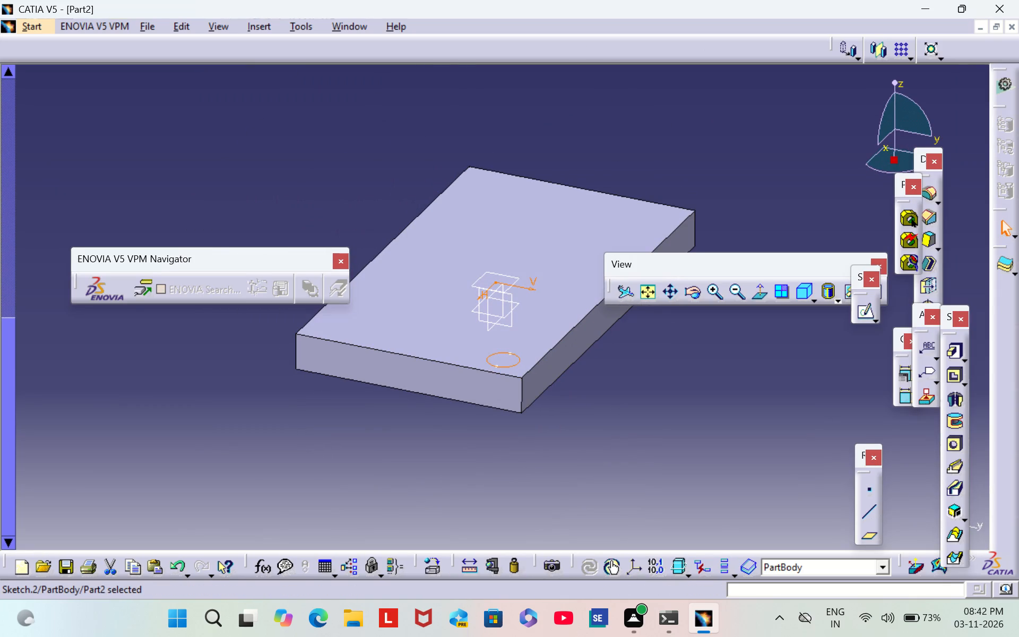
Reopen the circle sketch and draw two horizontal lines about 38 mm long from the circle's top and bottom to the plate's right edge.
click(863, 311)
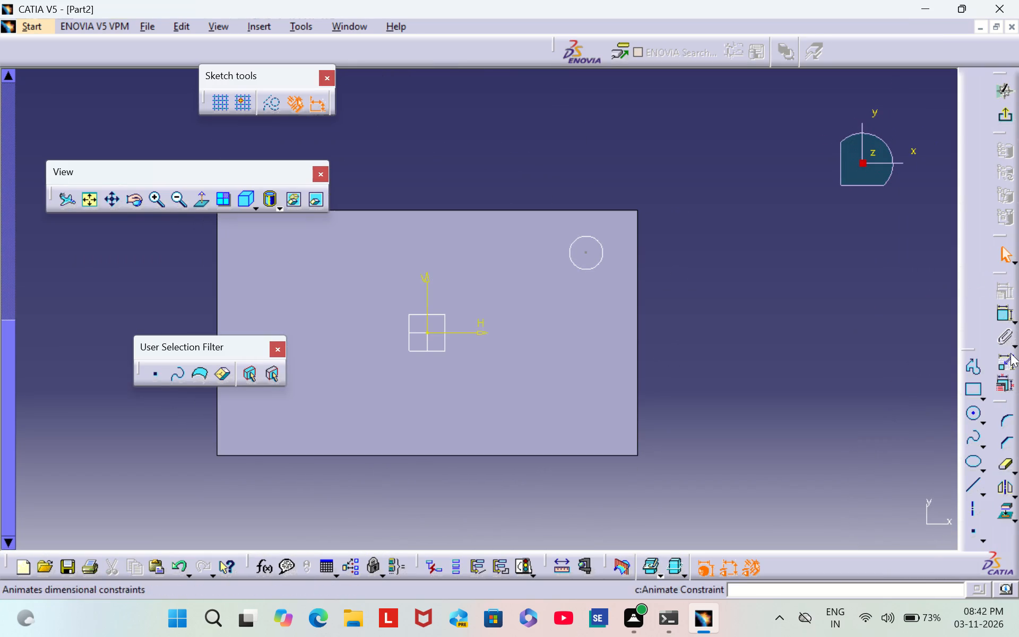
click(974, 484)
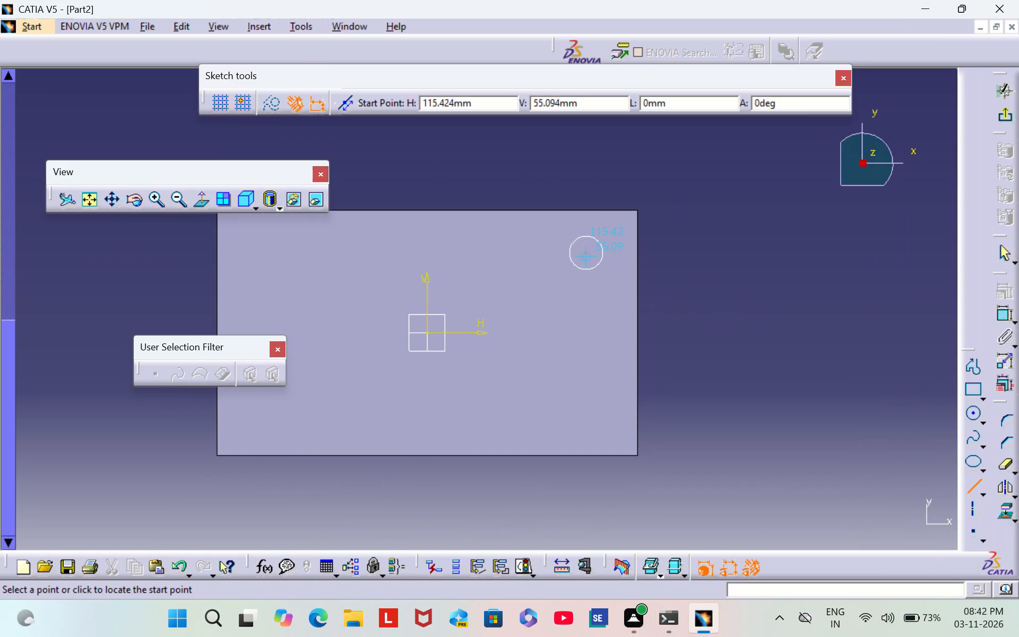
click(584, 236)
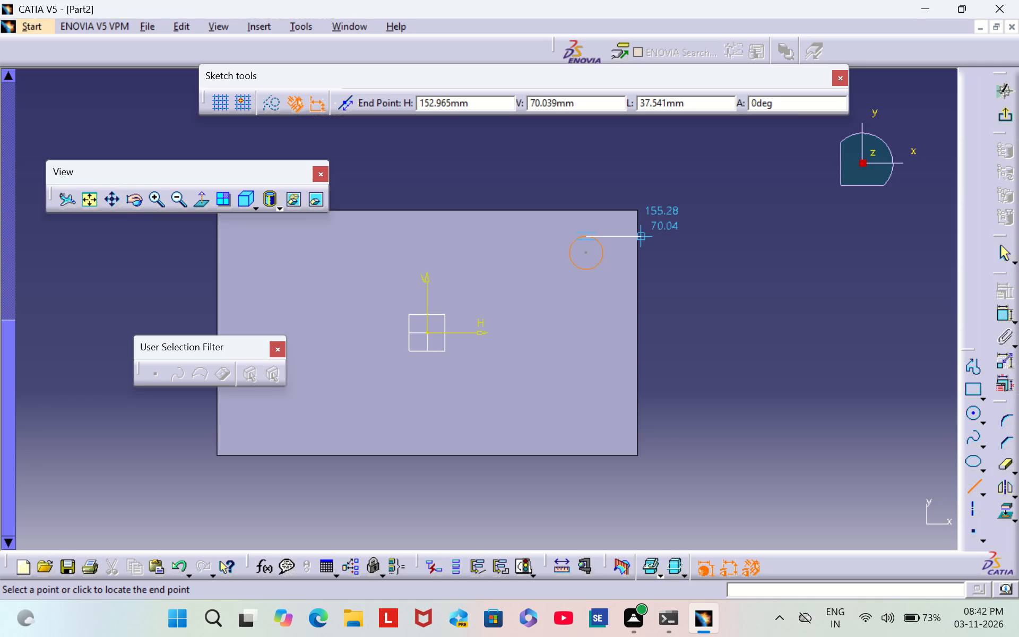
click(635, 236)
click(695, 361)
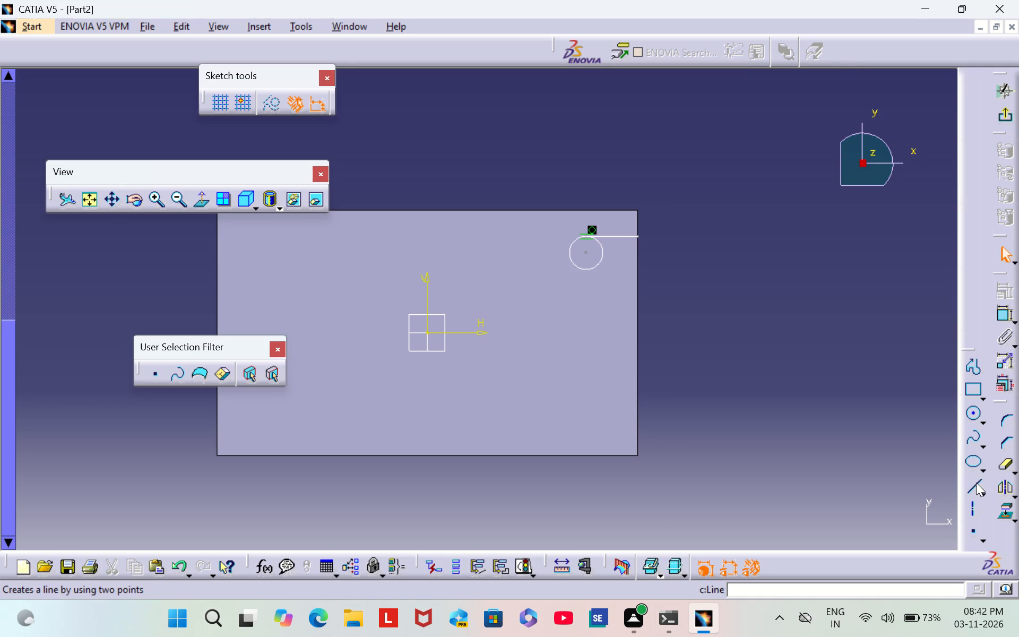
click(974, 486)
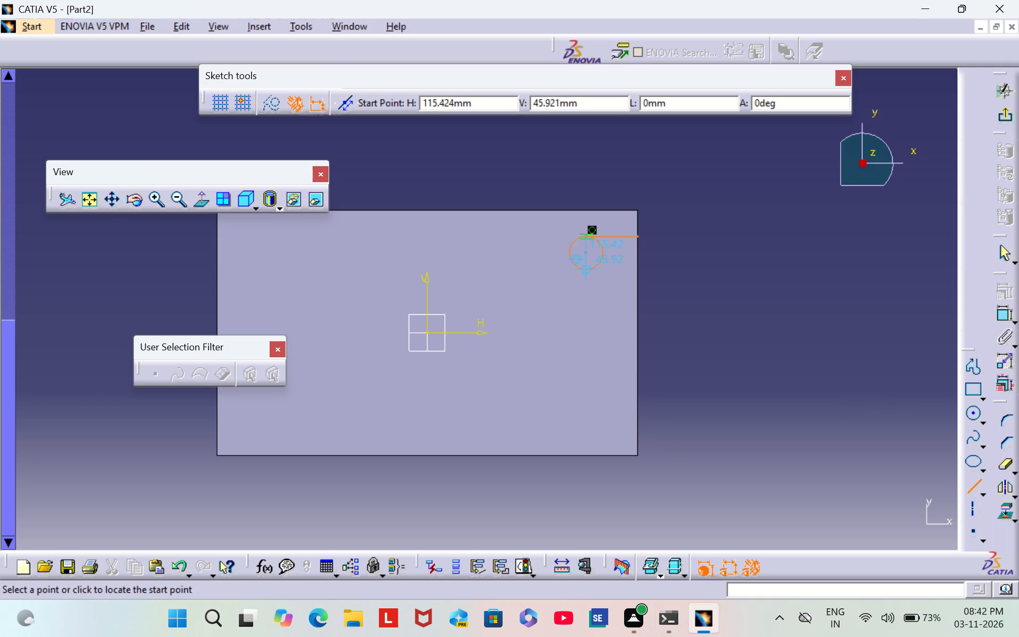
click(586, 268)
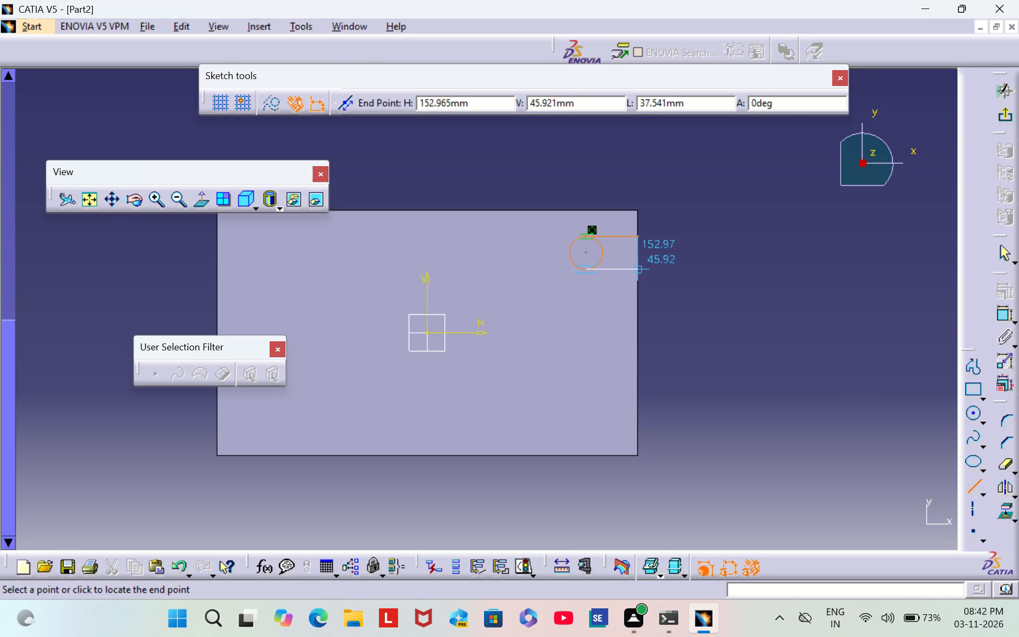
click(639, 270)
click(690, 296)
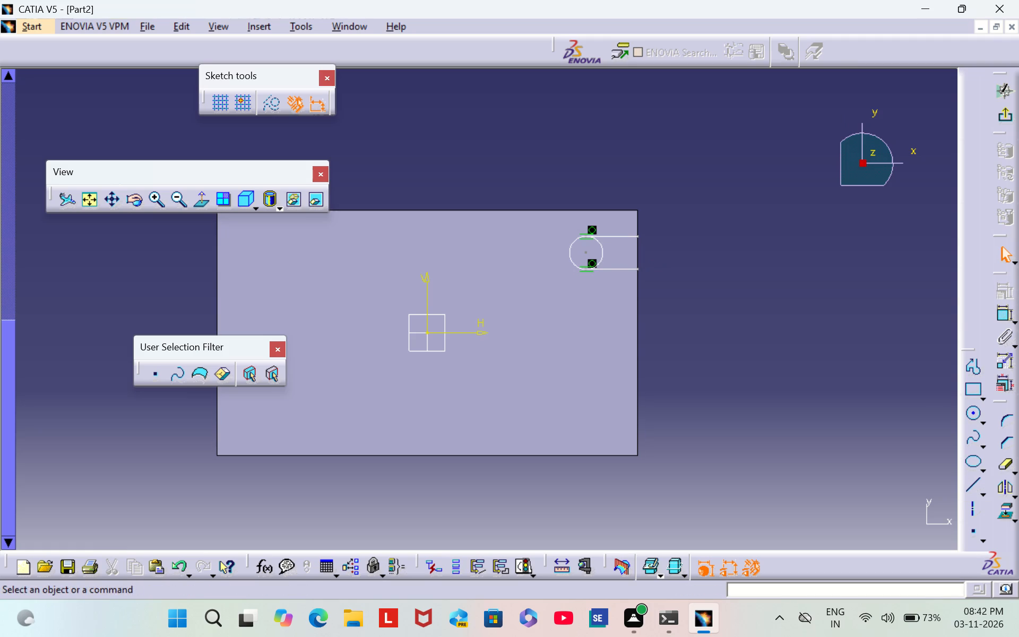
Trim away the circle's right half between the two lines, leaving an open-ended slot profile.
double_click(1003, 469)
click(603, 248)
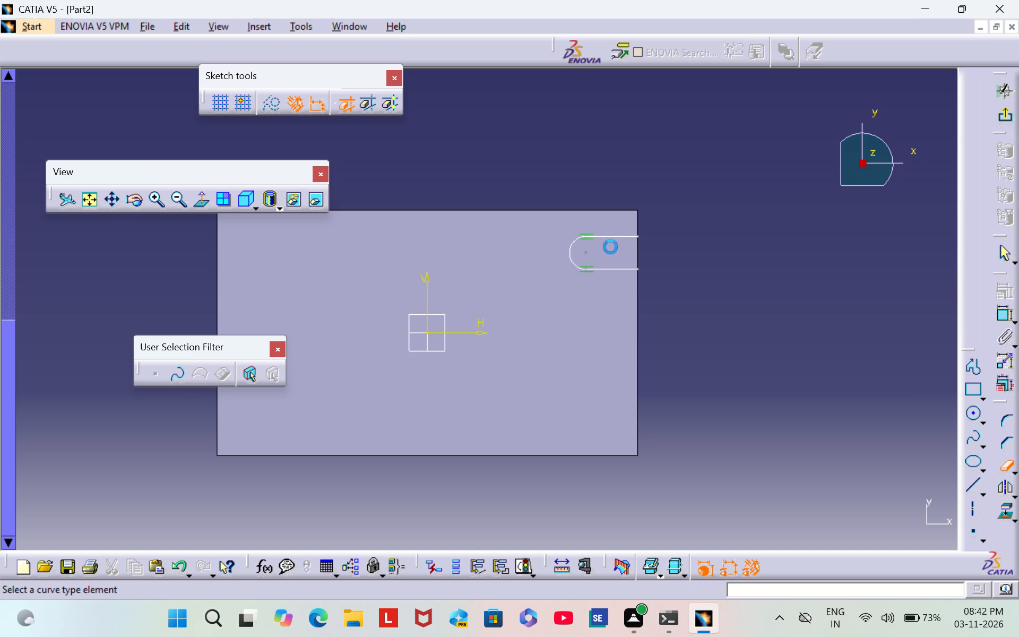
click(786, 251)
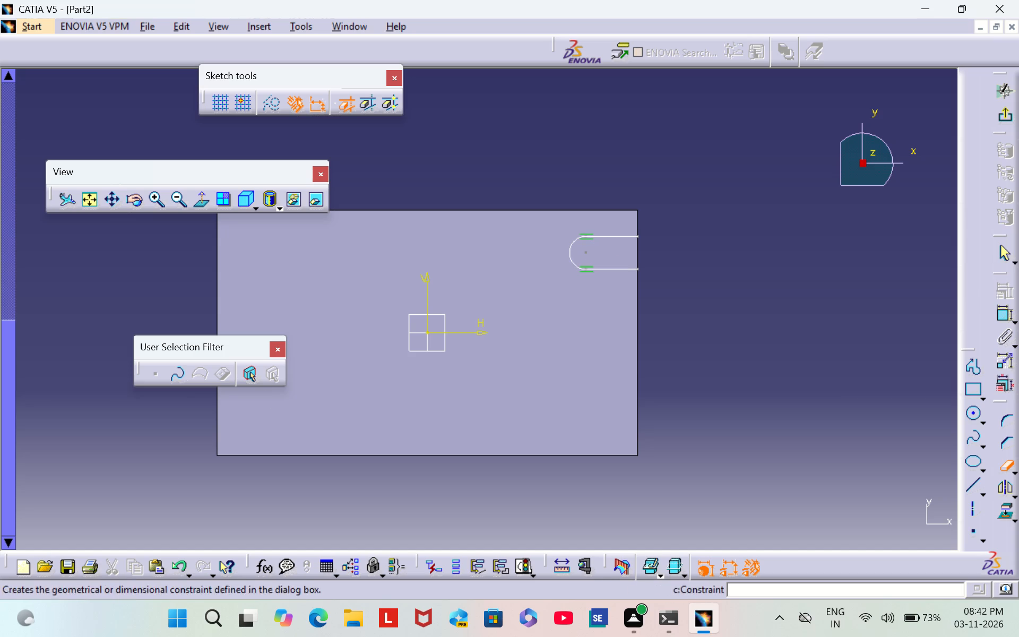
Constrain the upper slot line's right endpoint as coincident with the plate's right edge.
triple_click(151, 196)
triple_click(151, 196)
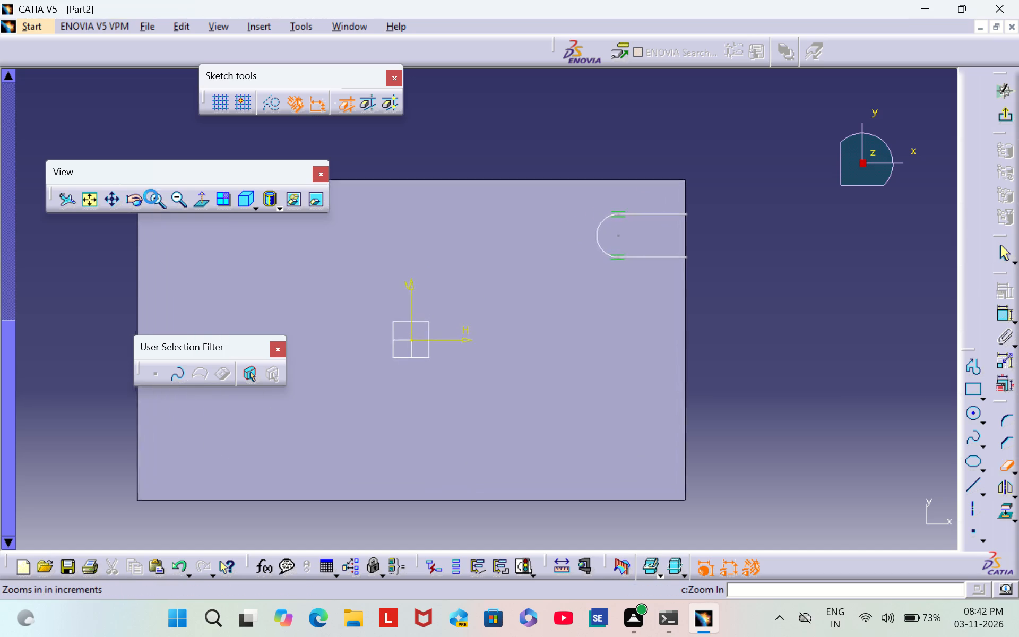
middle_drag(849, 306, 671, 360)
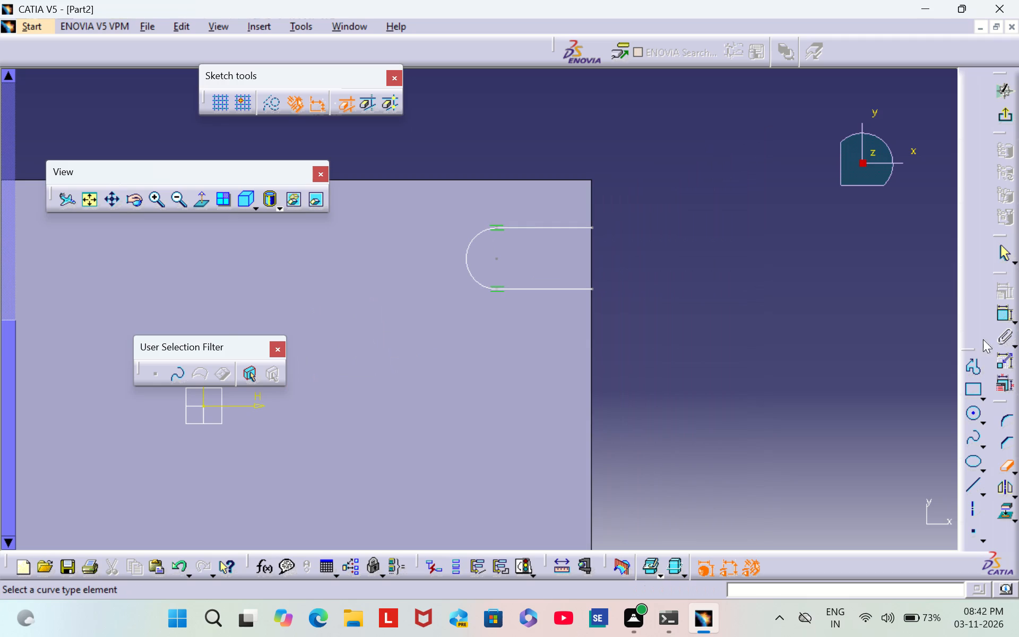
double_click(1004, 322)
double_click(1004, 322)
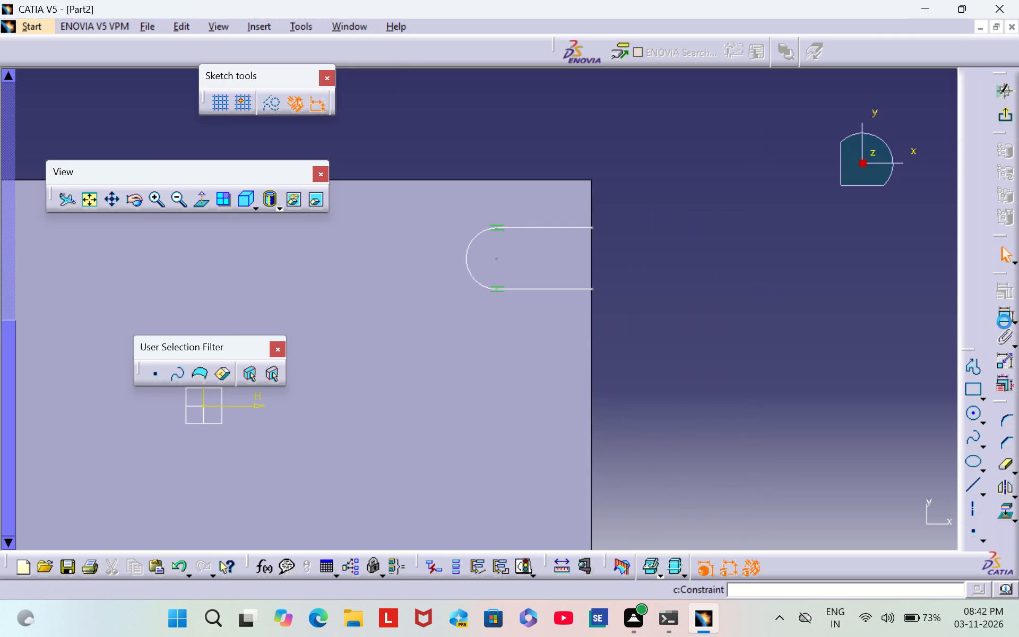
click(592, 229)
click(592, 216)
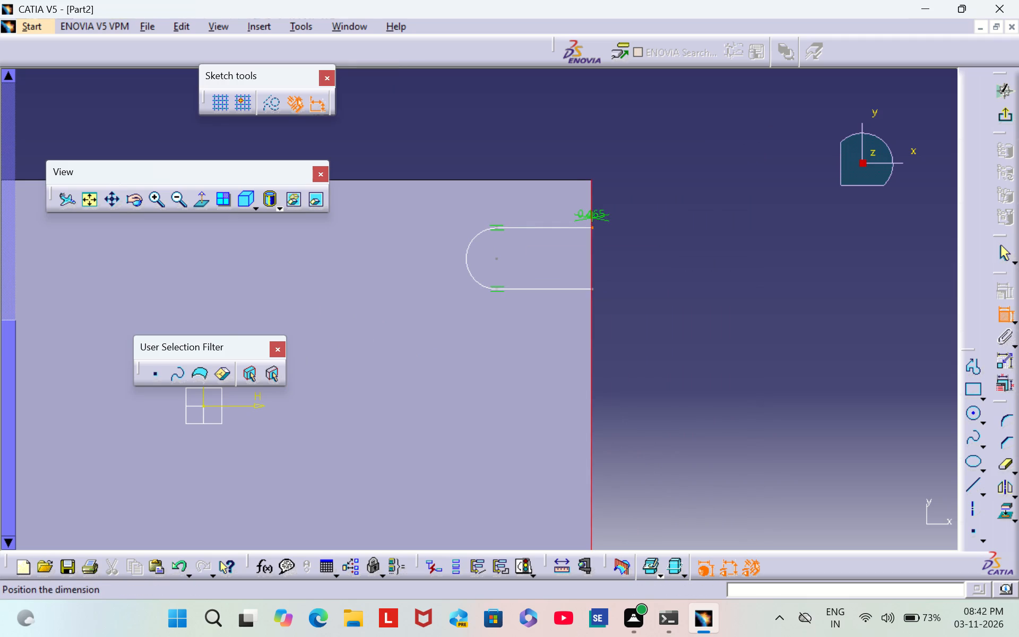
right_click(591, 216)
click(631, 358)
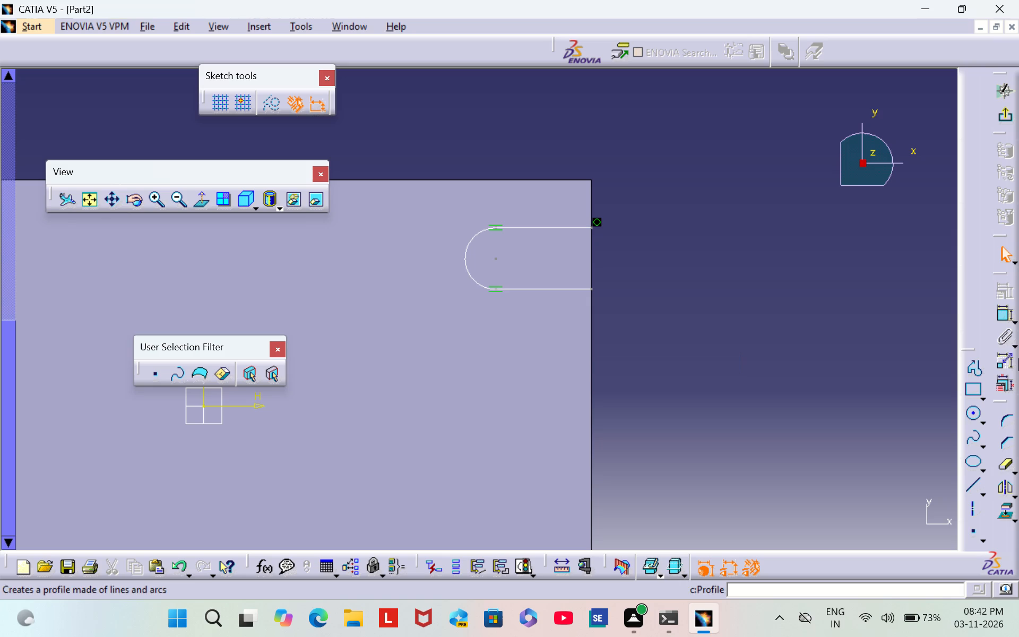
Constrain the lower slot line's right endpoint as coincident with the plate's right edge.
double_click(1010, 322)
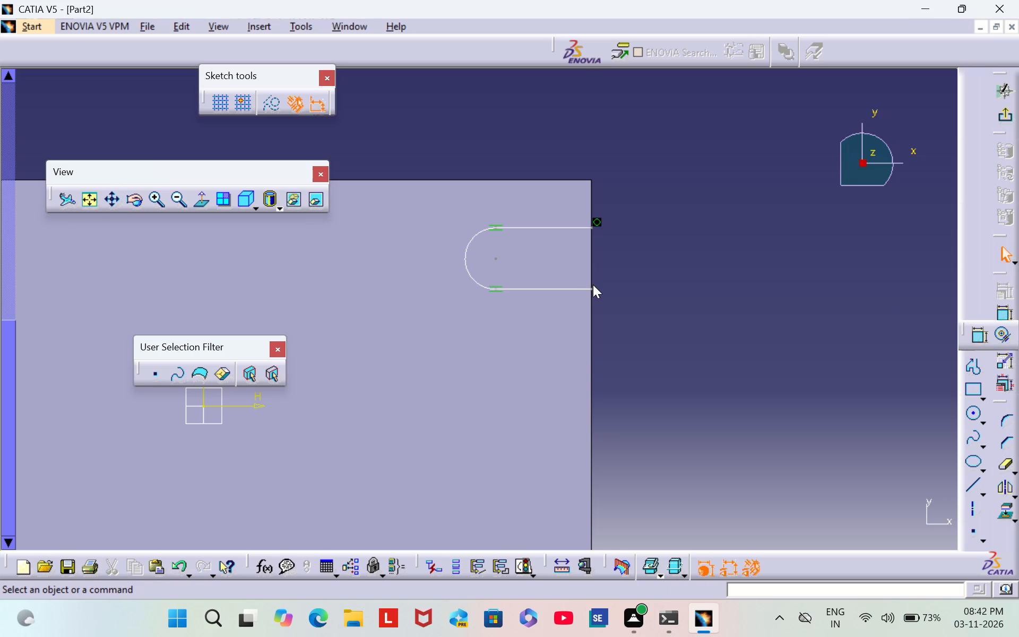
click(977, 340)
click(590, 289)
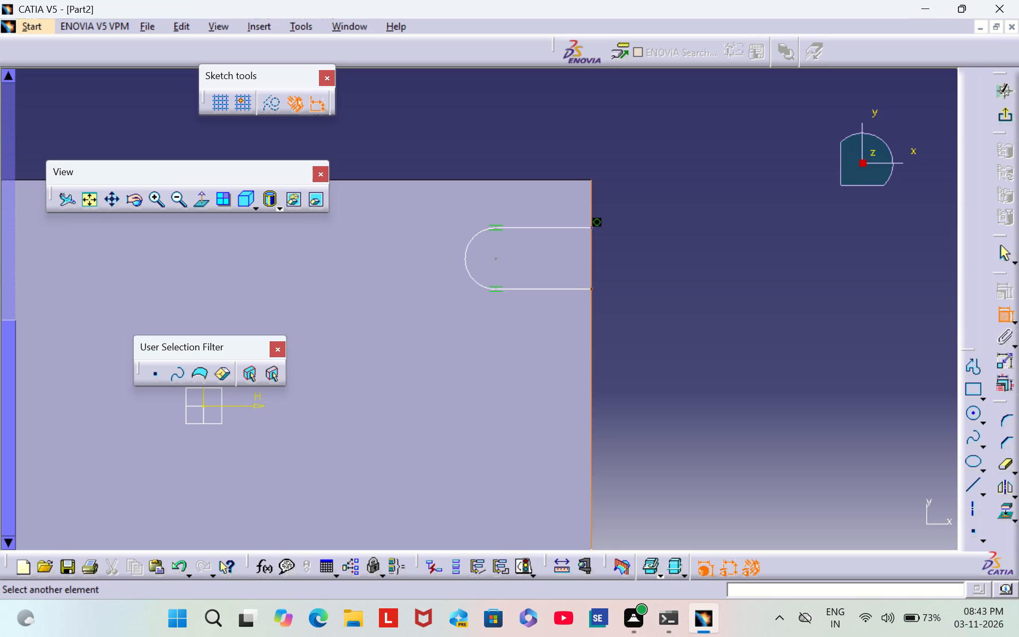
click(590, 302)
right_click(590, 302)
click(669, 453)
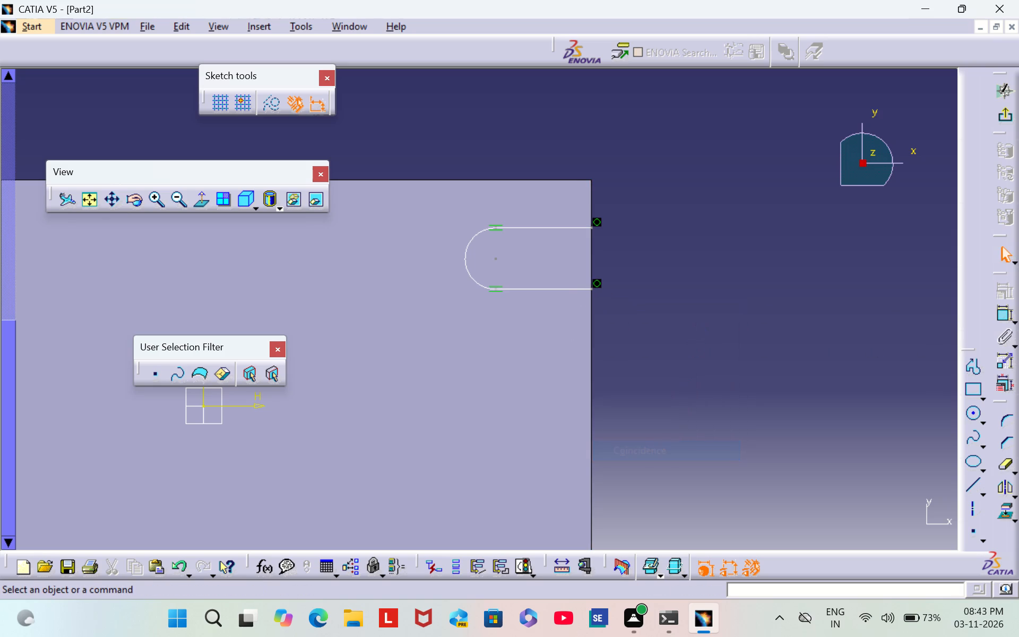
click(700, 326)
Dimension the slot arc's centre from the plate's upper edge and set the distance to 43 mm.
click(1000, 317)
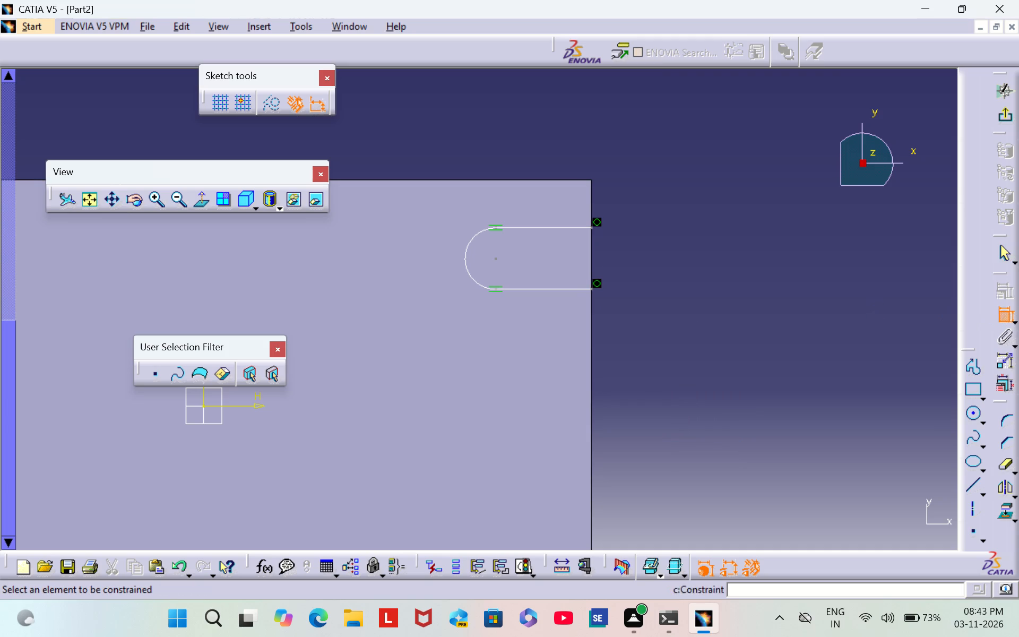
click(496, 257)
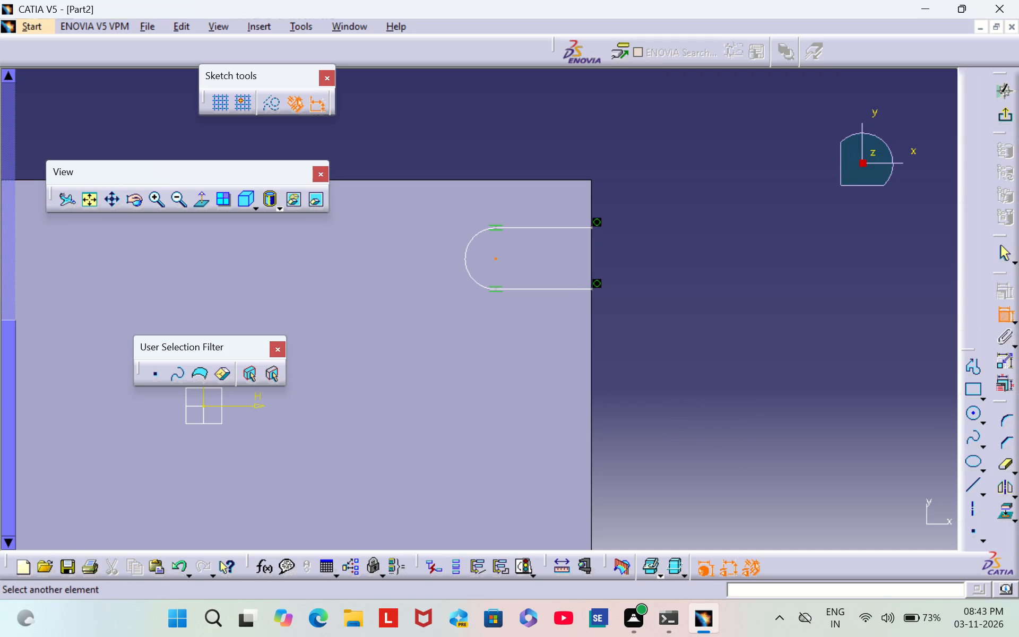
click(483, 178)
click(702, 233)
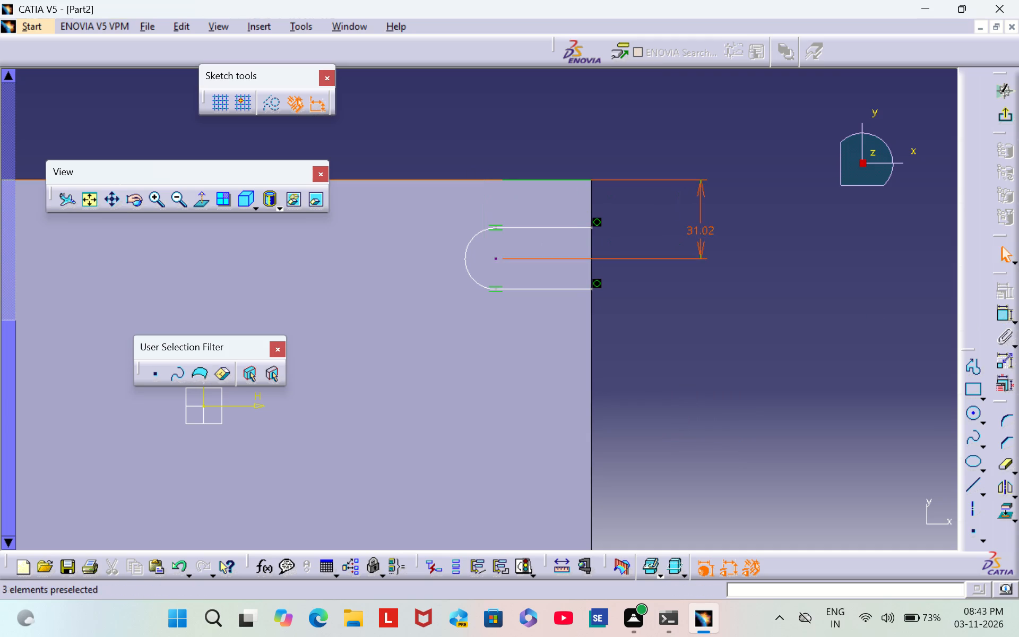
double_click(702, 229)
key(BackSpace)
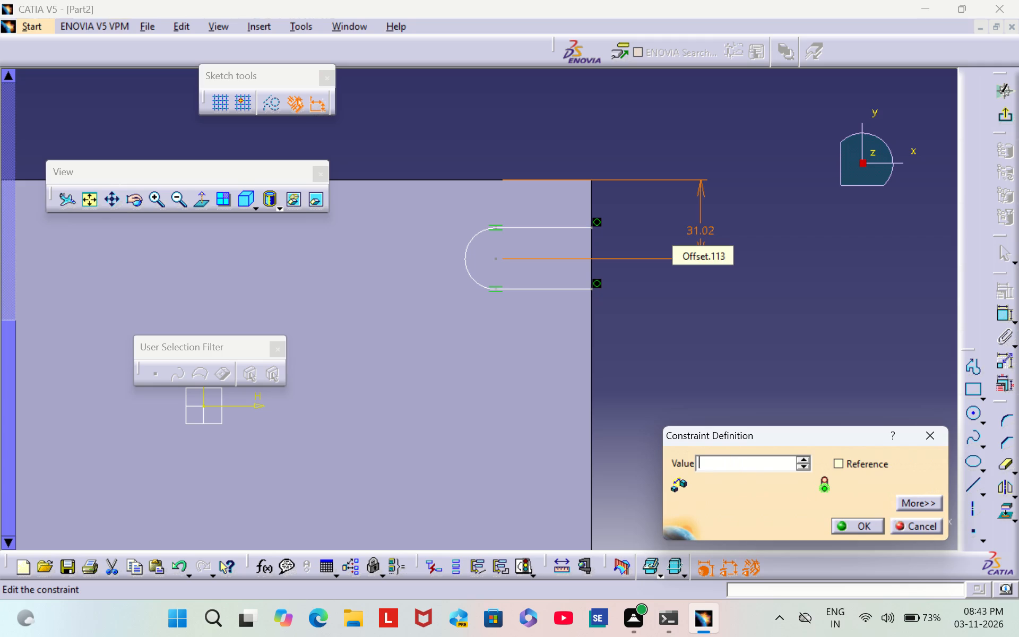
text(43)
key(Return)
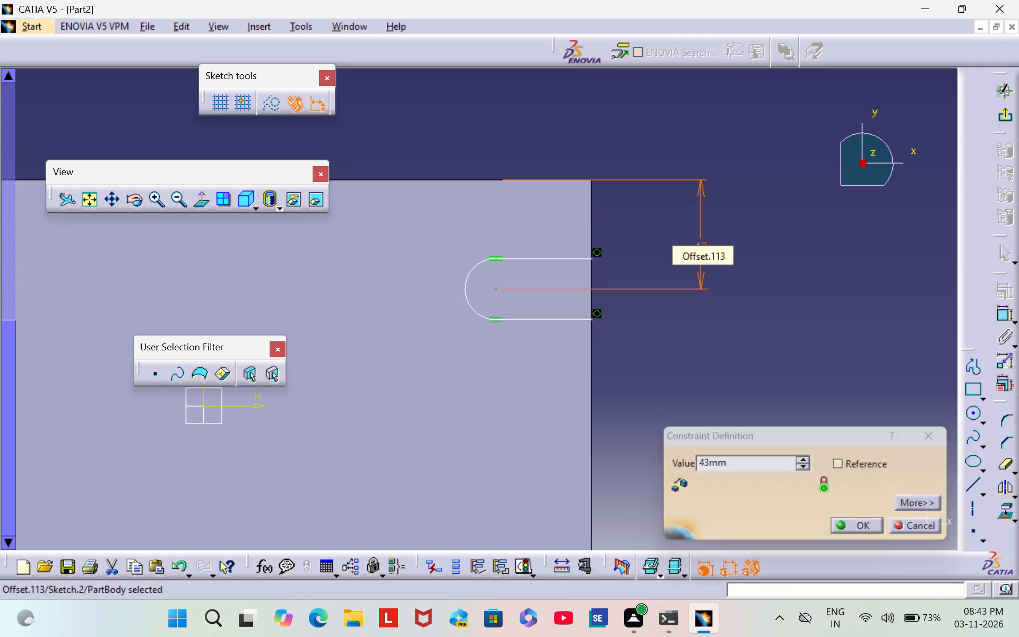
click(753, 232)
Dimension the slot arc's centre from the plate's right edge and set the distance to 20 mm.
double_click(1008, 315)
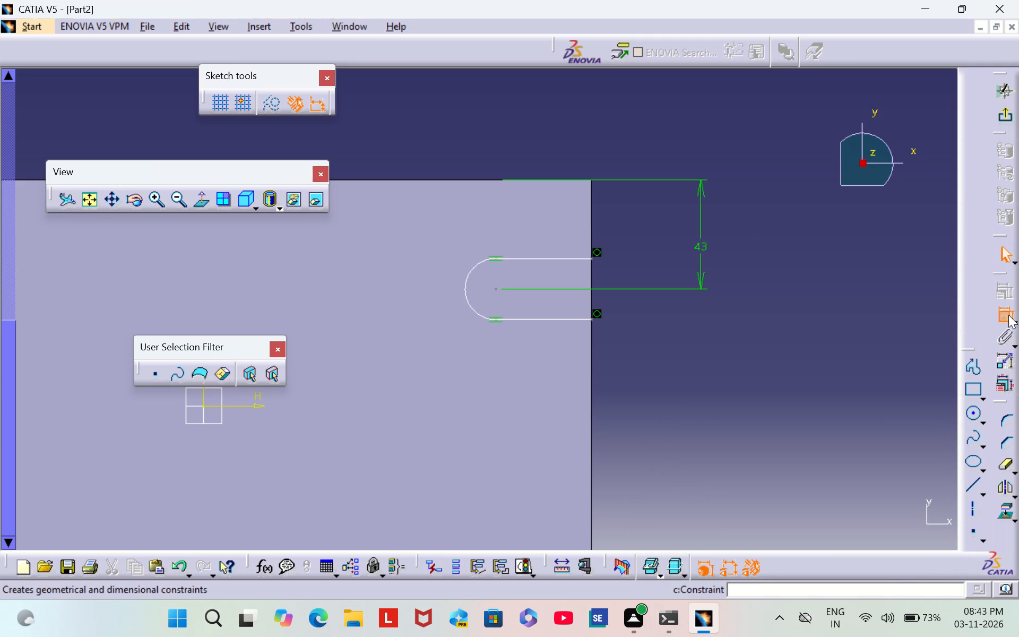
click(495, 287)
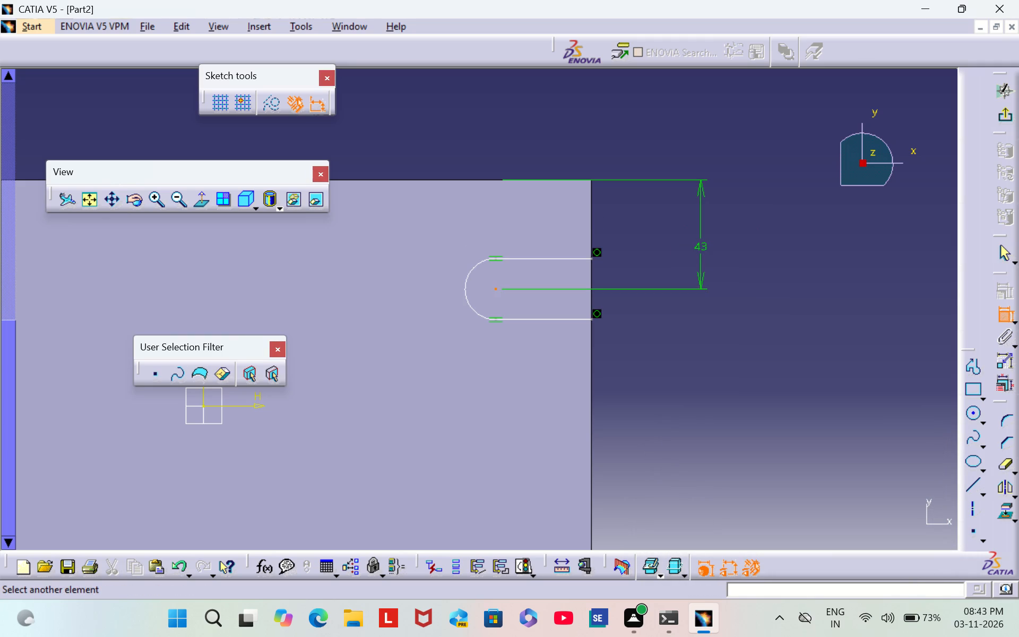
click(589, 352)
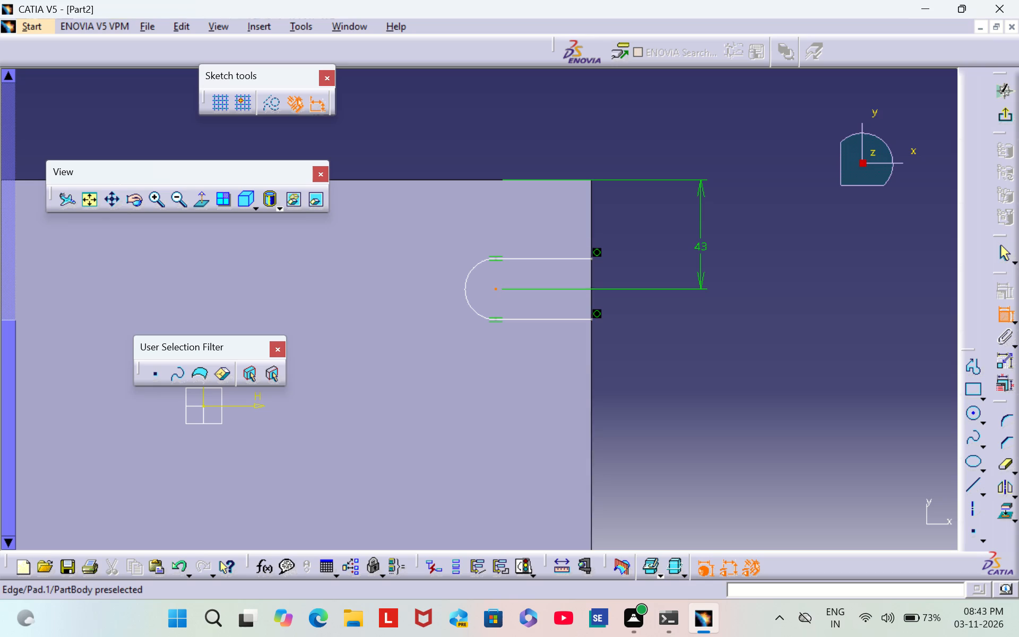
click(542, 359)
double_click(536, 355)
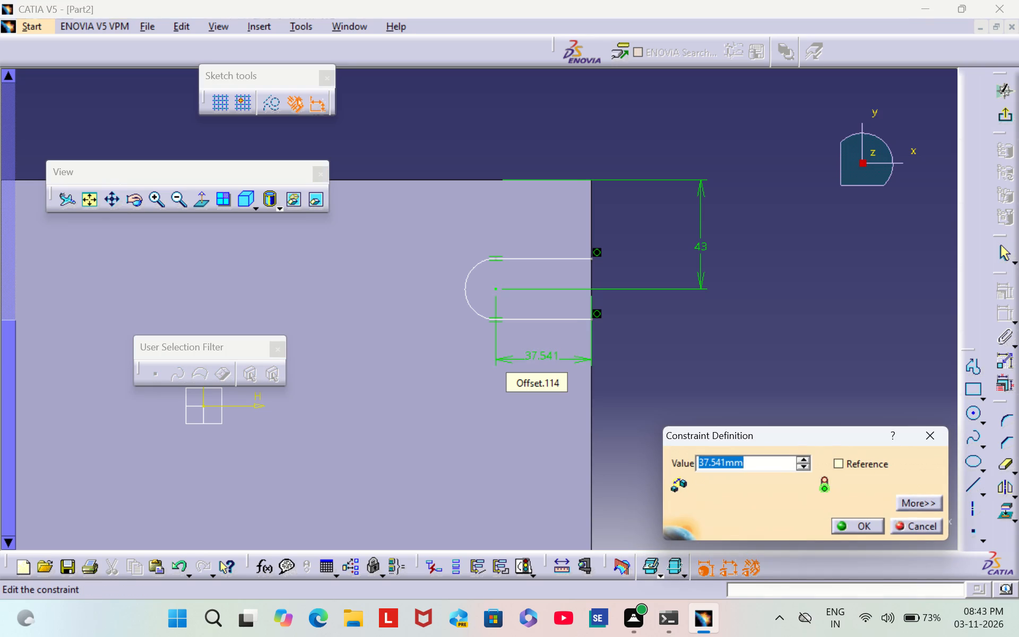
key(BackSpace)
text(20)
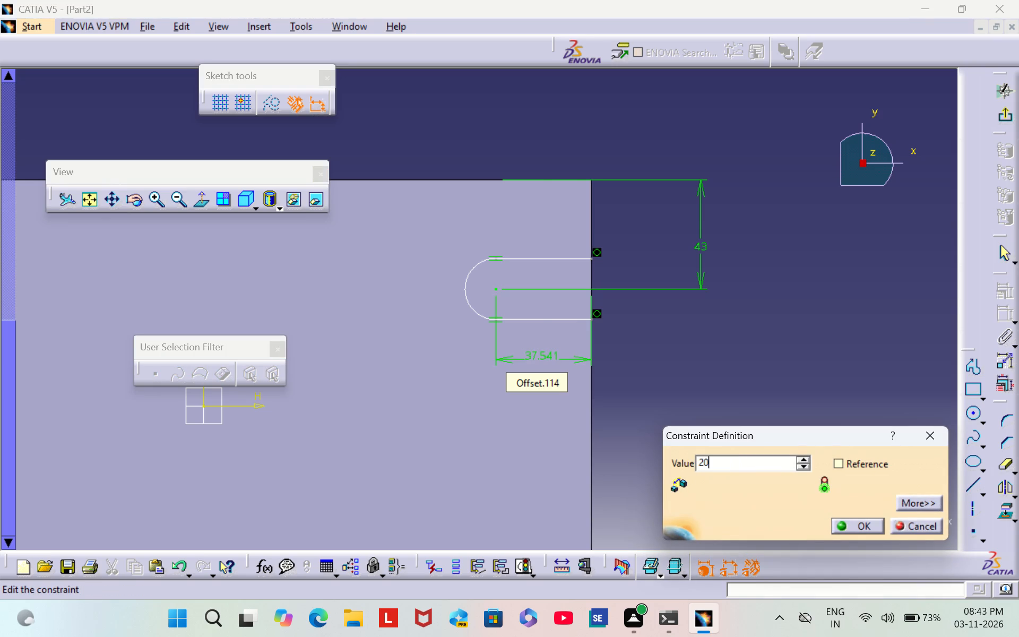
key(Return)
click(860, 309)
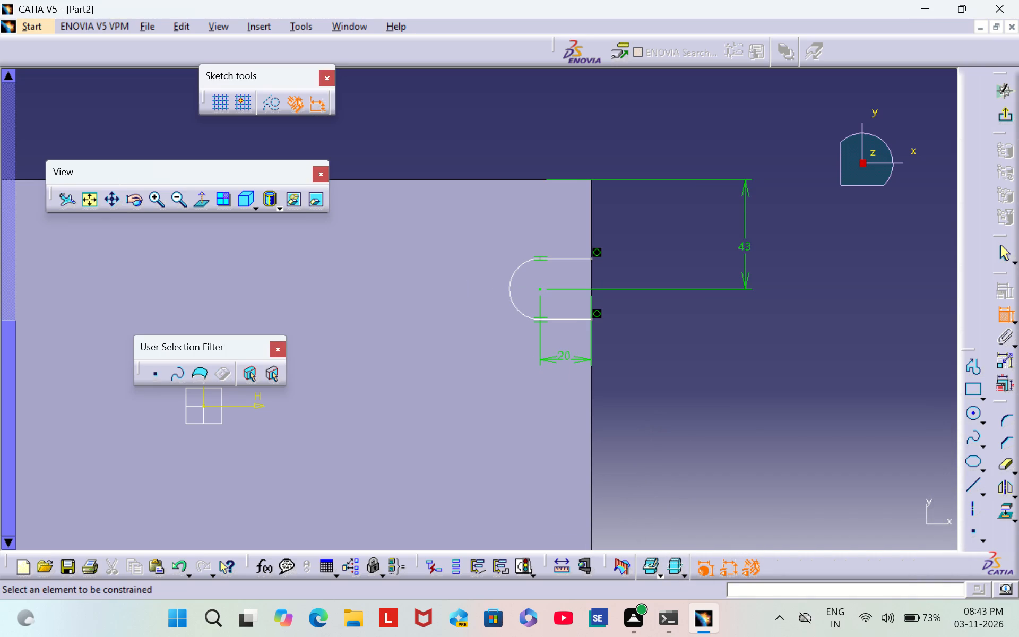
Exit the sketch and cut the slot profile as a pocket with a depth of 28 mm.
click(1011, 319)
click(982, 337)
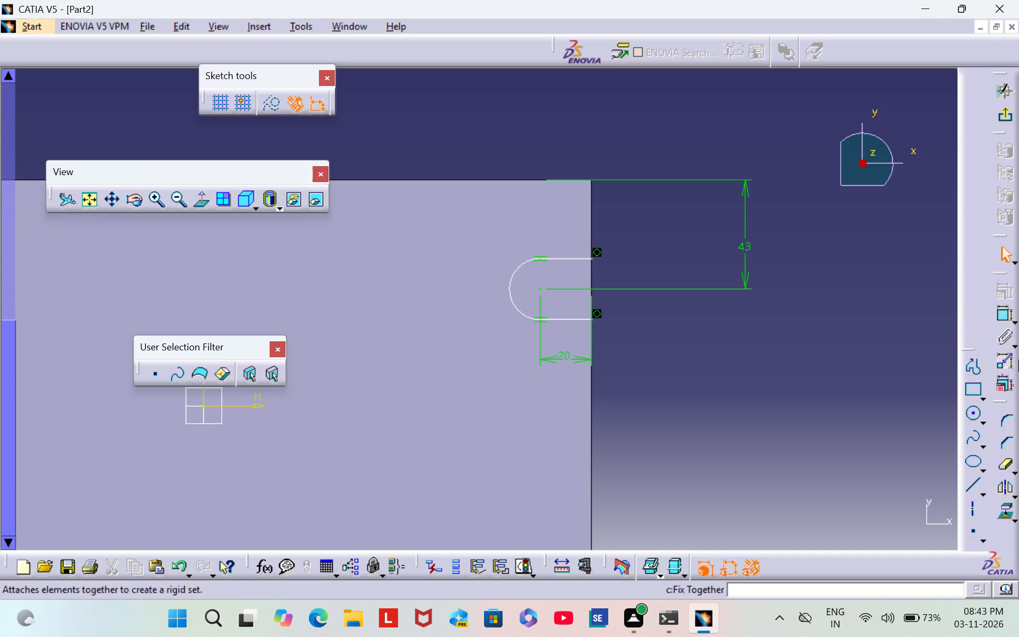
click(1006, 116)
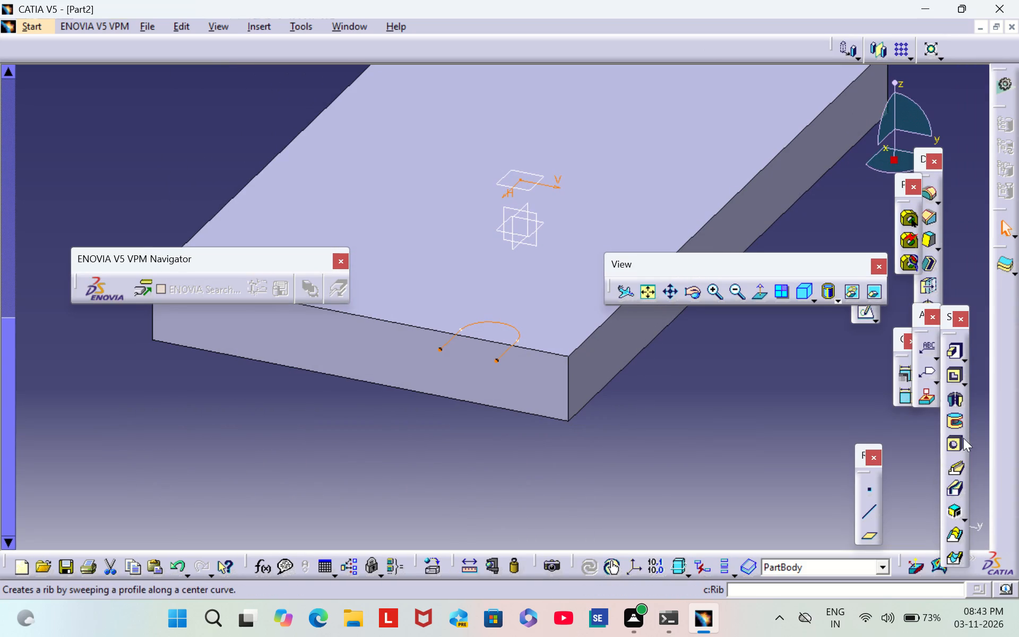
click(952, 380)
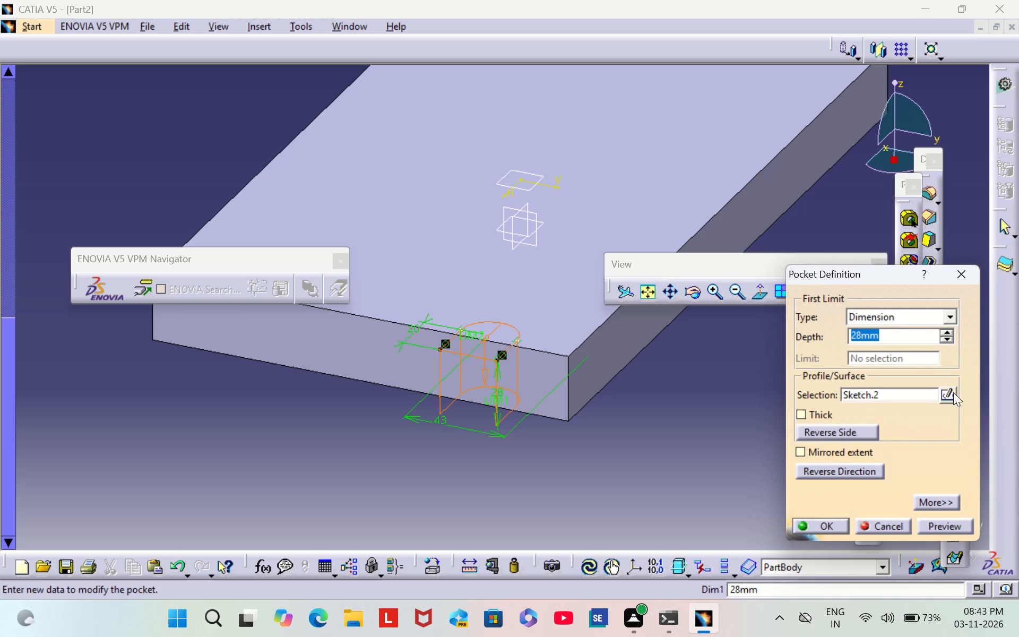
click(837, 529)
click(721, 440)
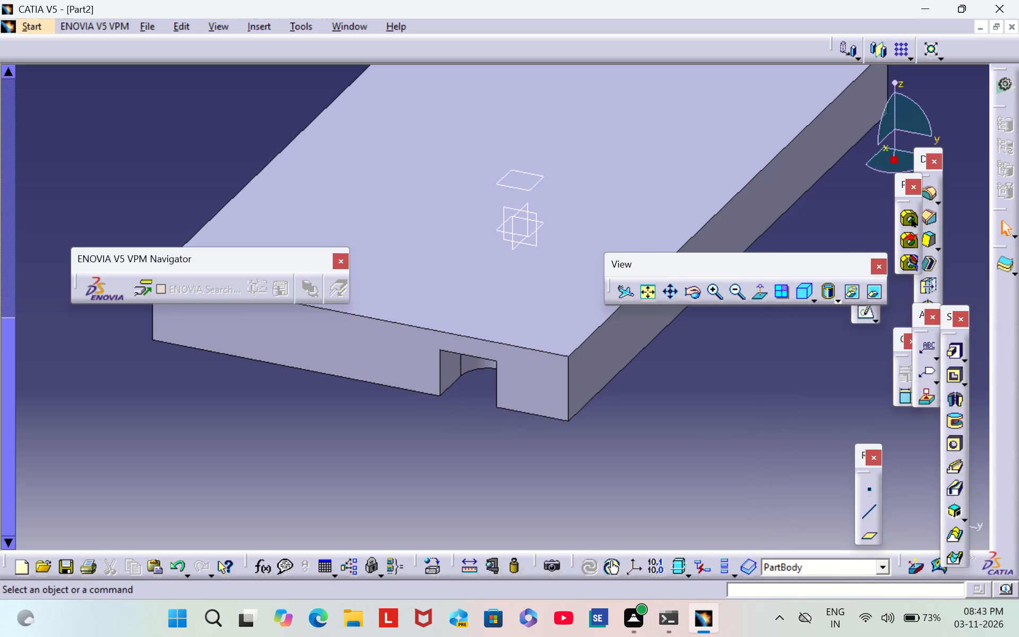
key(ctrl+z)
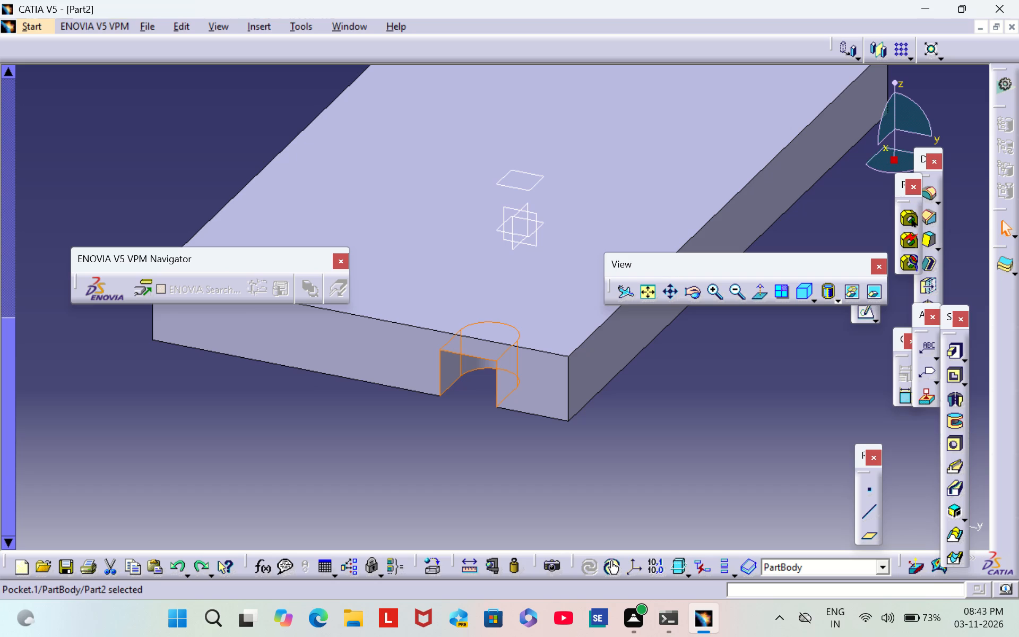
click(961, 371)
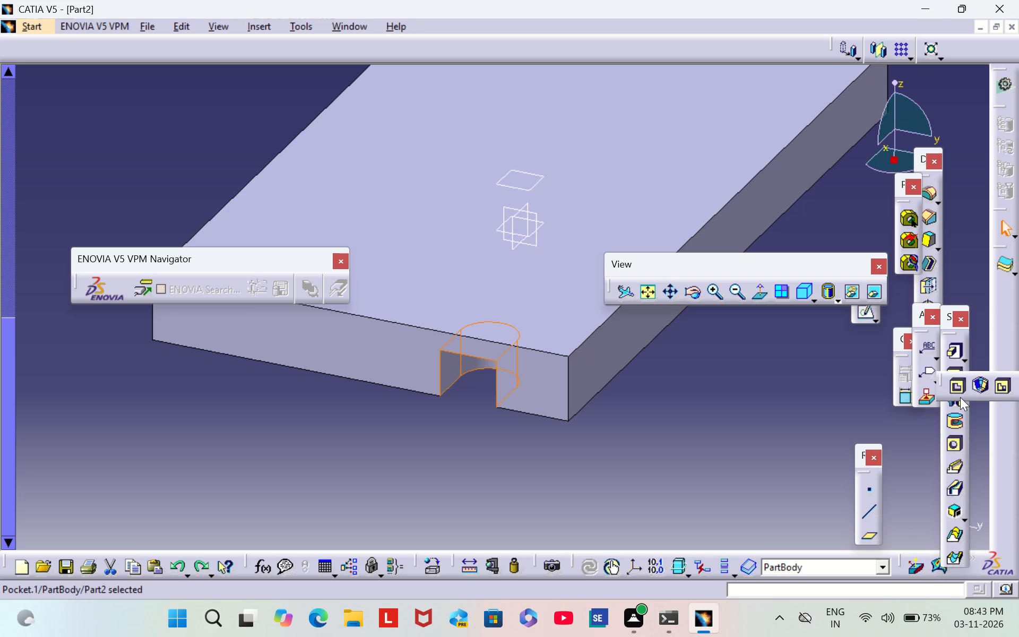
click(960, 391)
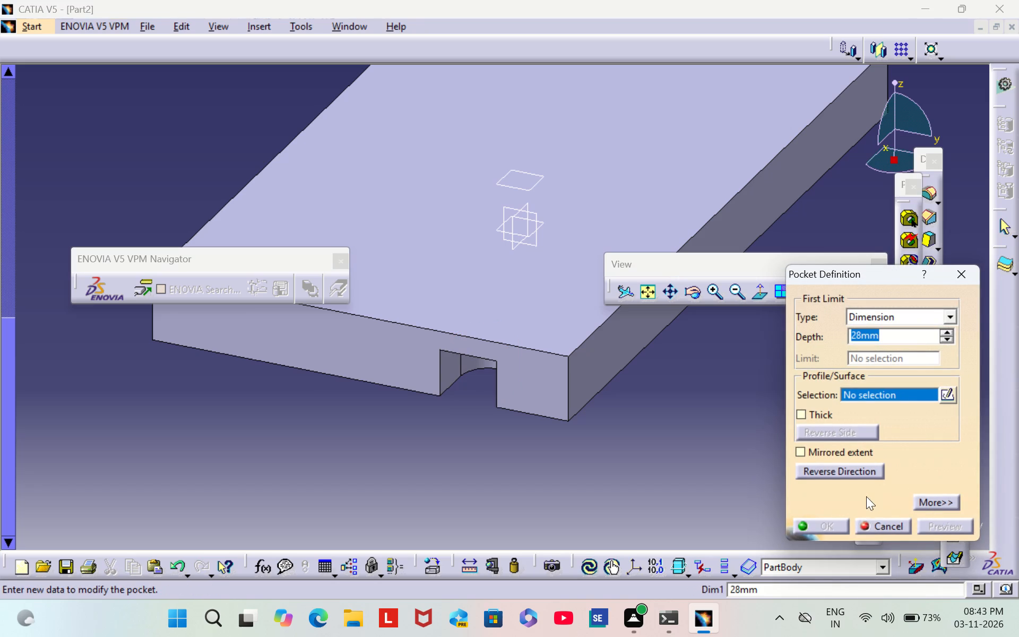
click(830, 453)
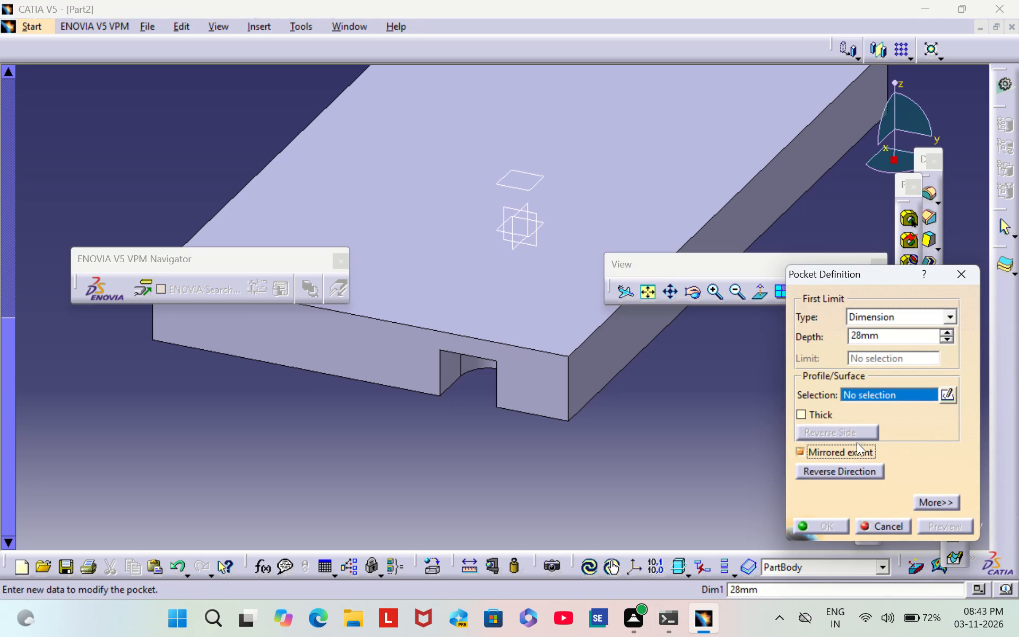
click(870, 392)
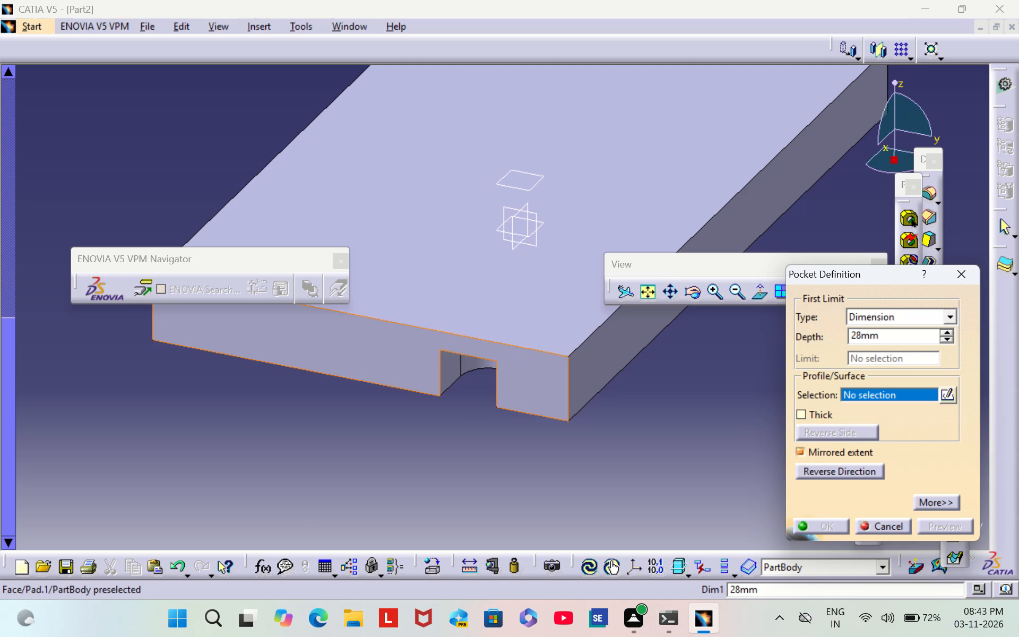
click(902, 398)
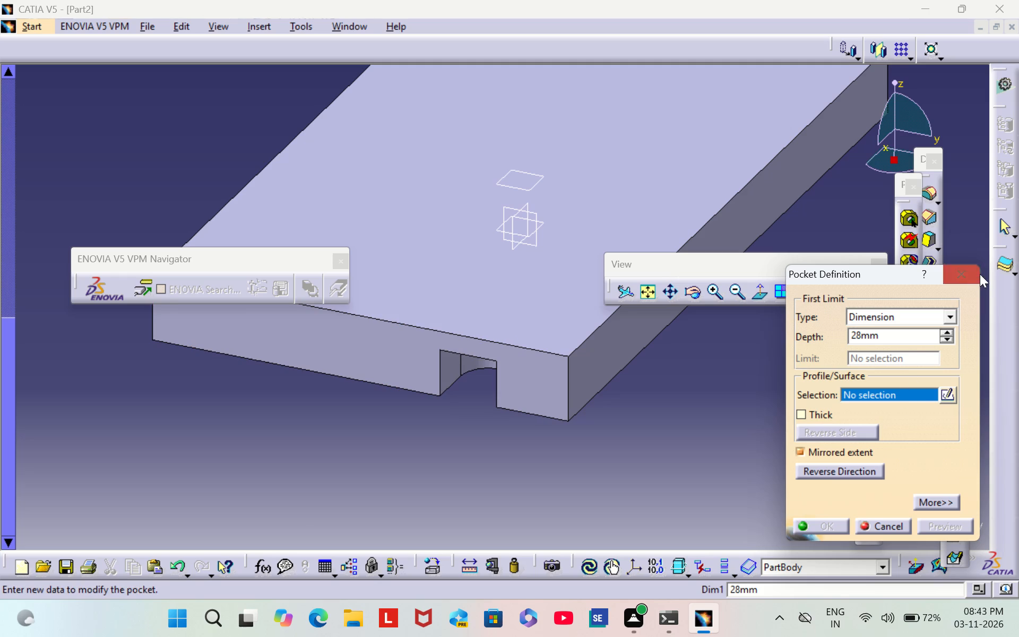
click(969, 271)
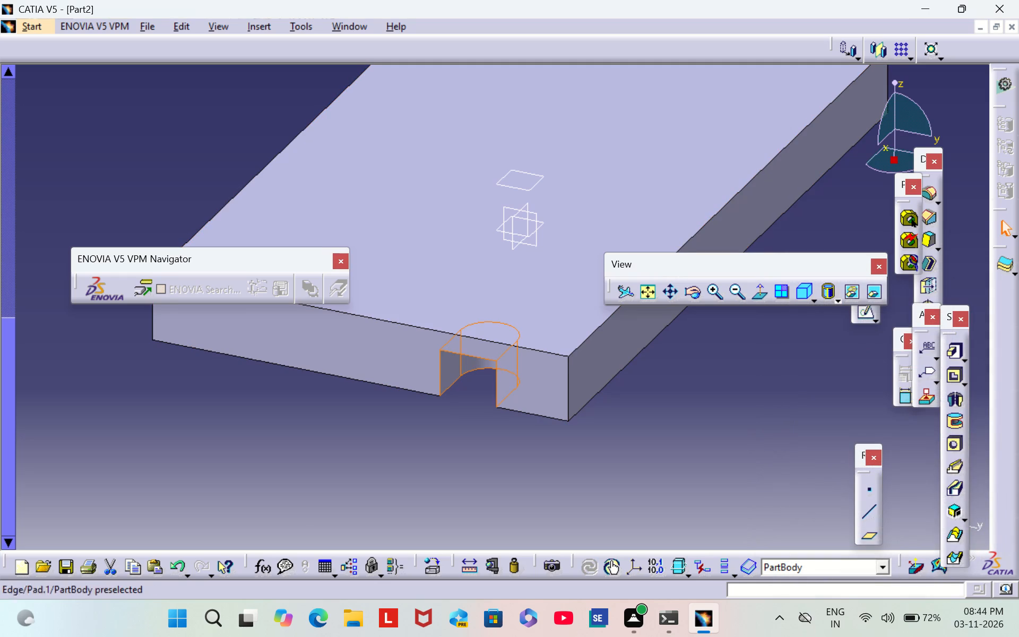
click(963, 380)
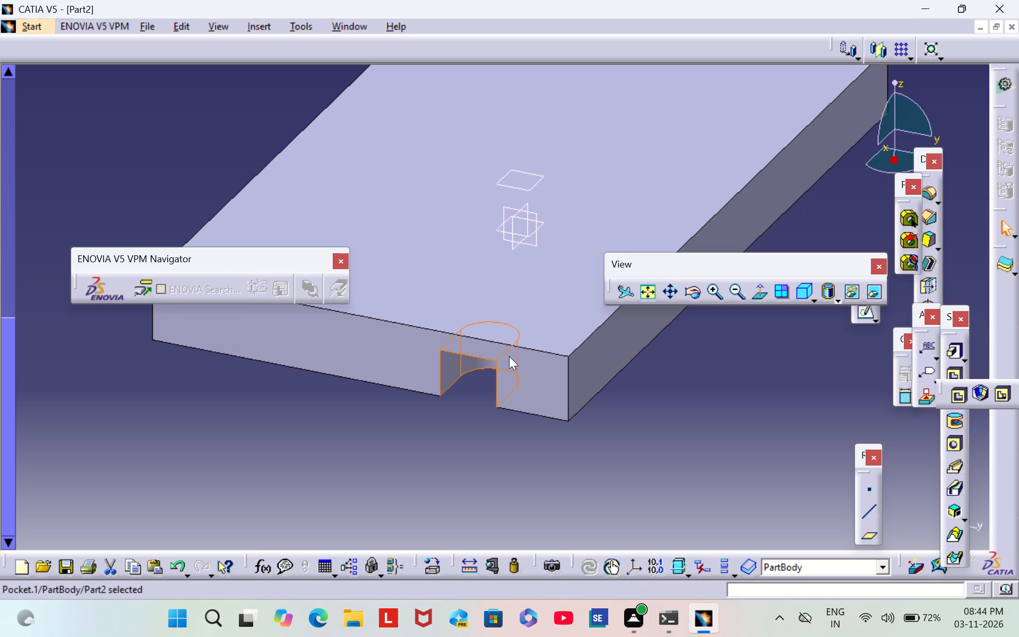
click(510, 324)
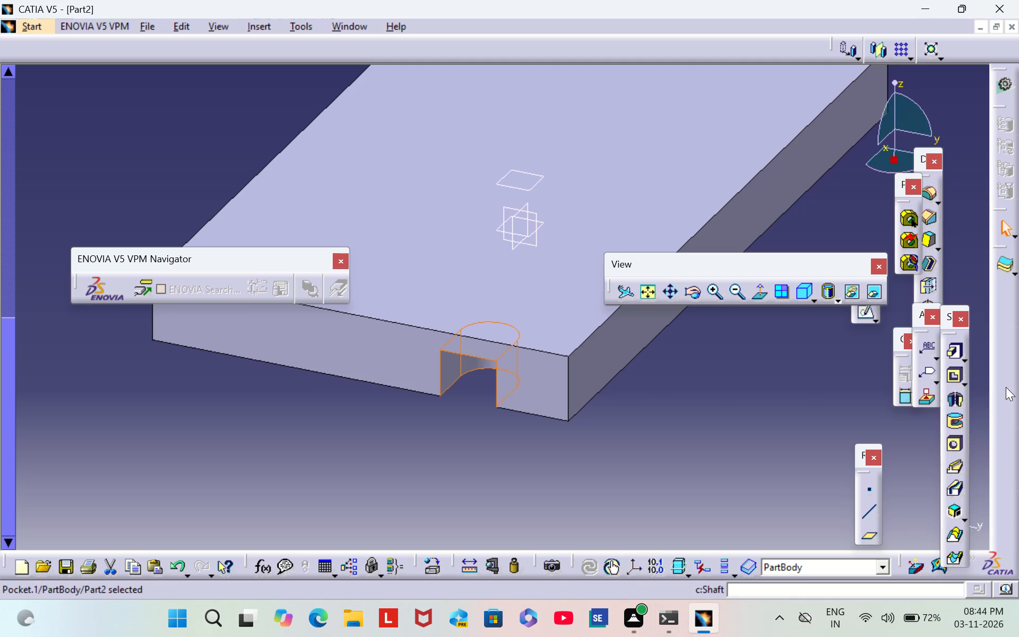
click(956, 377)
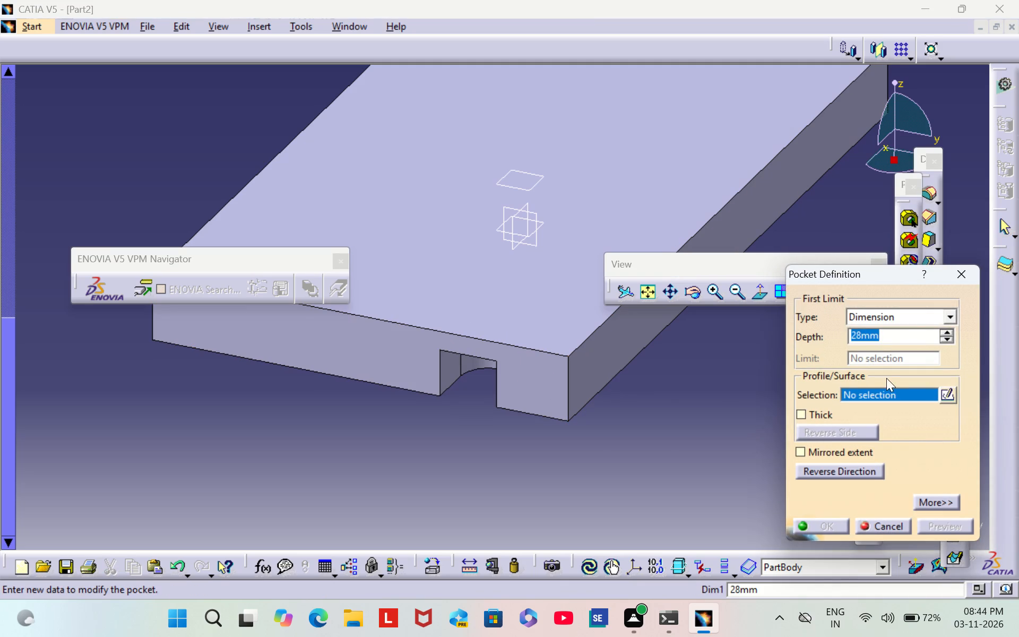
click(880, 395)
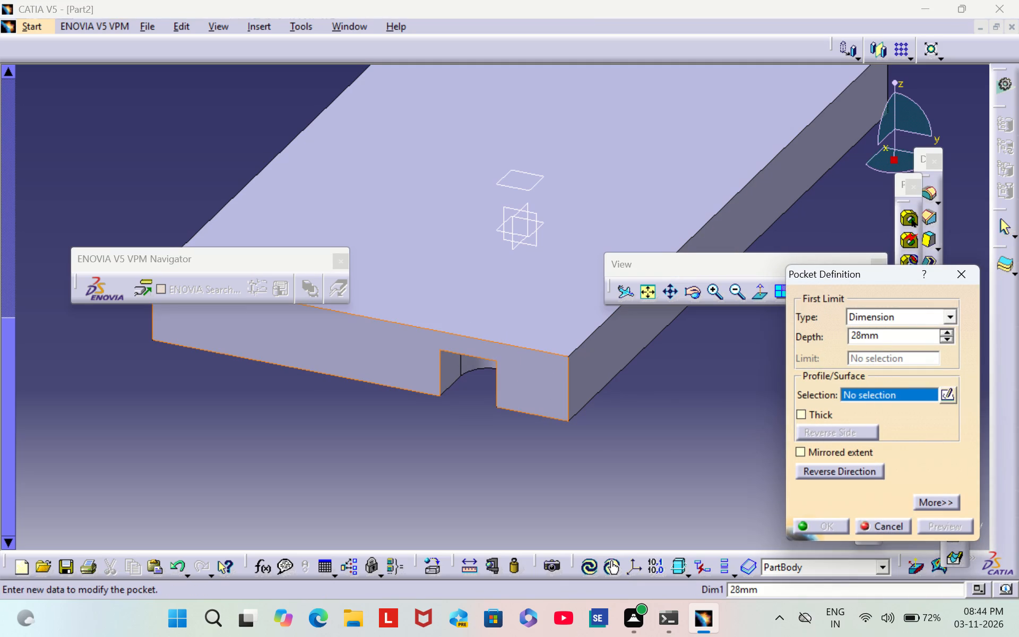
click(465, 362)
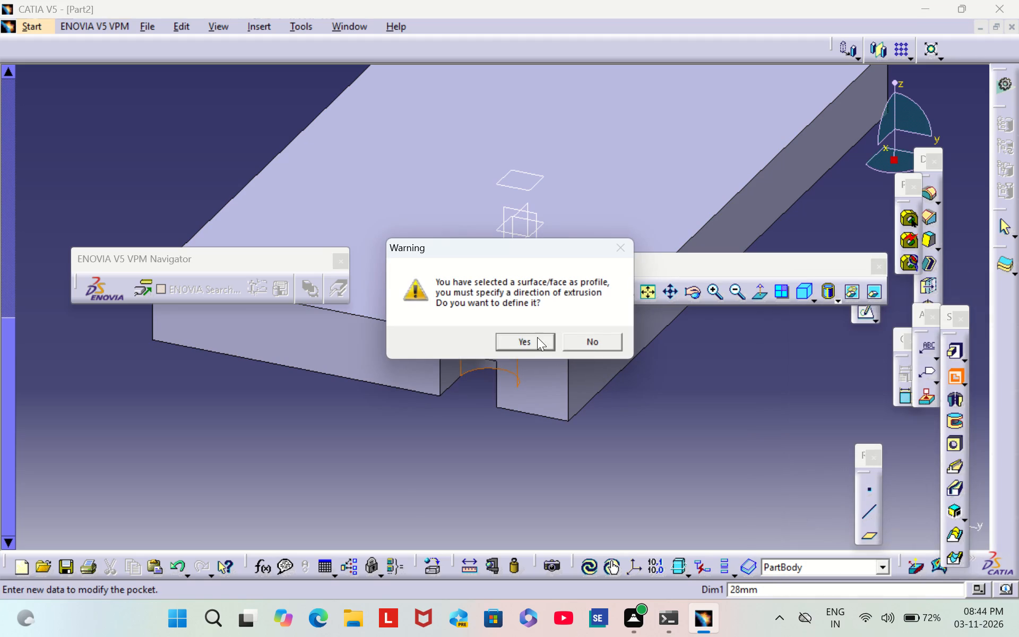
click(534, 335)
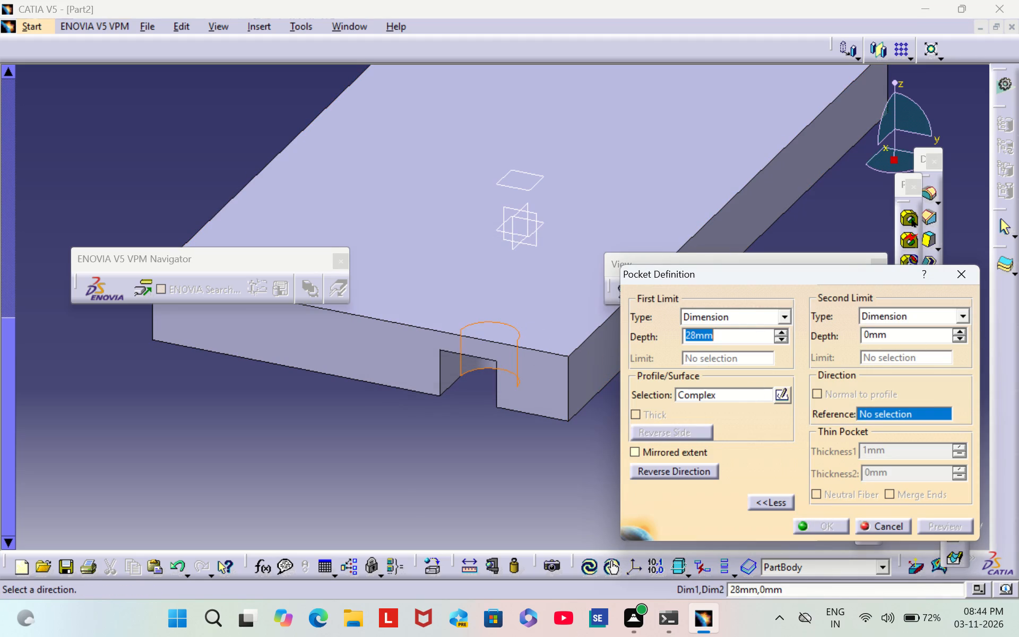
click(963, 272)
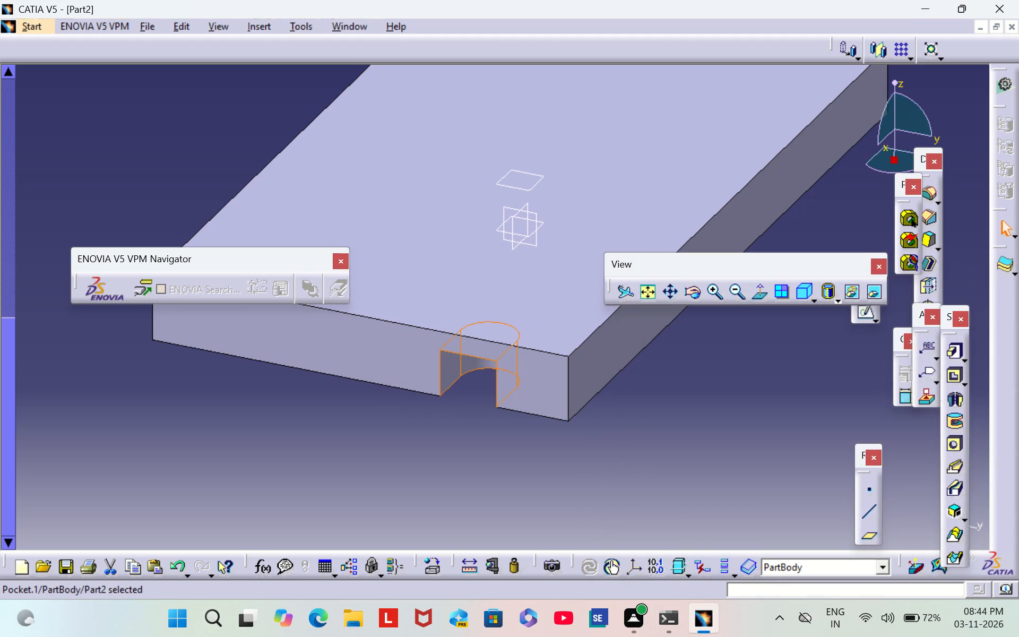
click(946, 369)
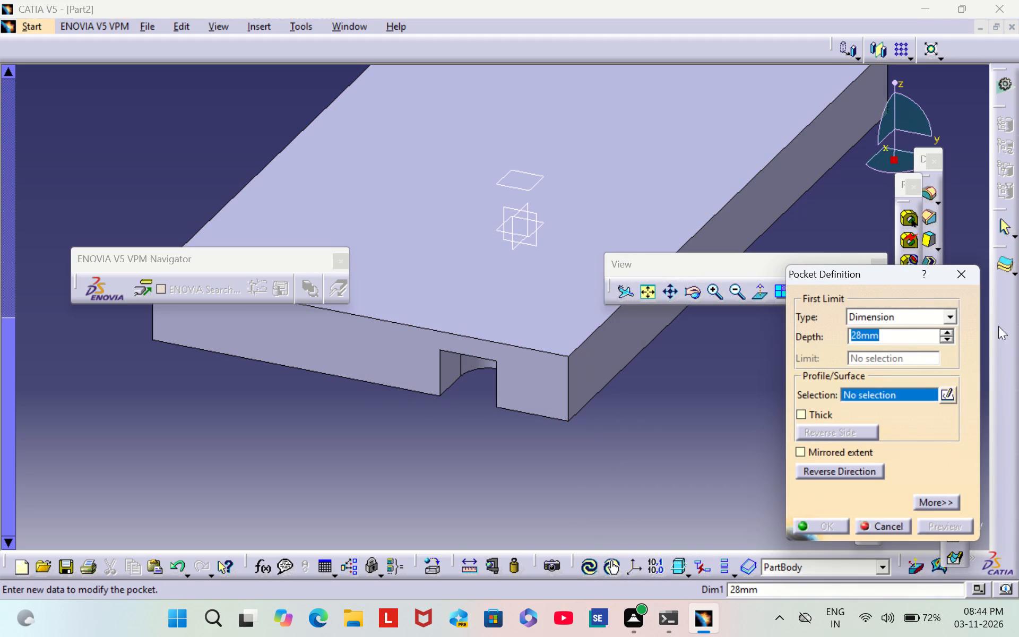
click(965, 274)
Undo the slot pocket so only its open profile sketch remains on the plate.
click(711, 466)
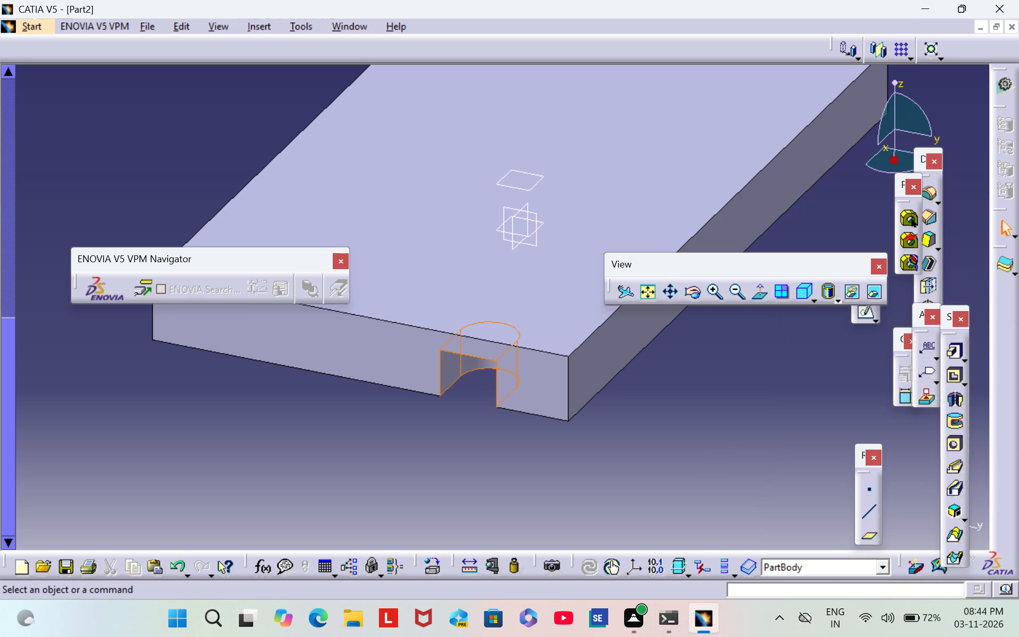
key(ctrl+z)
key(ctrl+z)
click(787, 423)
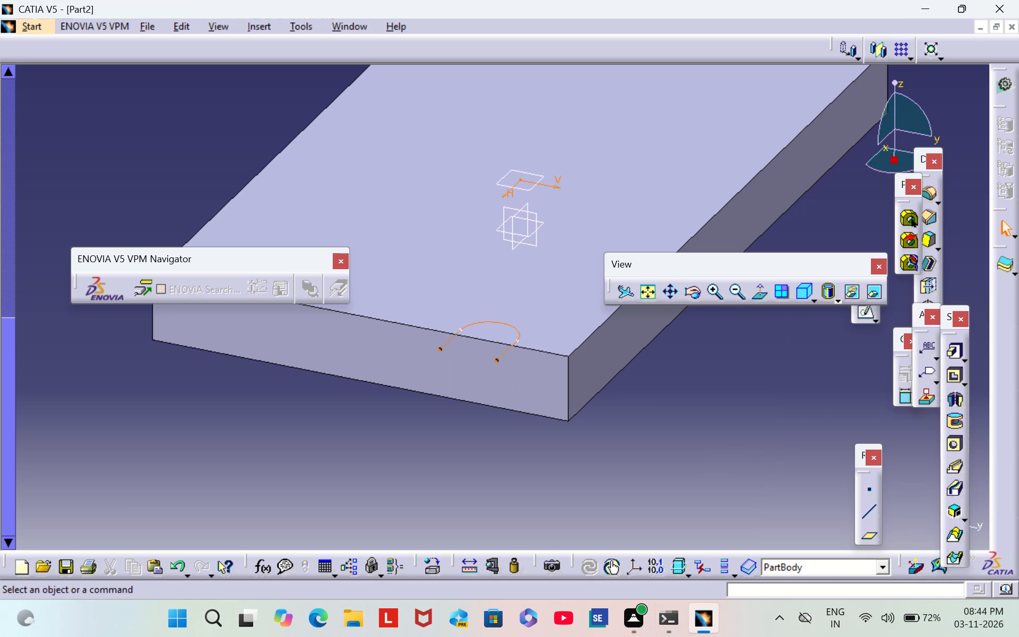
Cut the slot profile sketch as a pocket with a depth of 28 mm and mirrored extent.
click(954, 377)
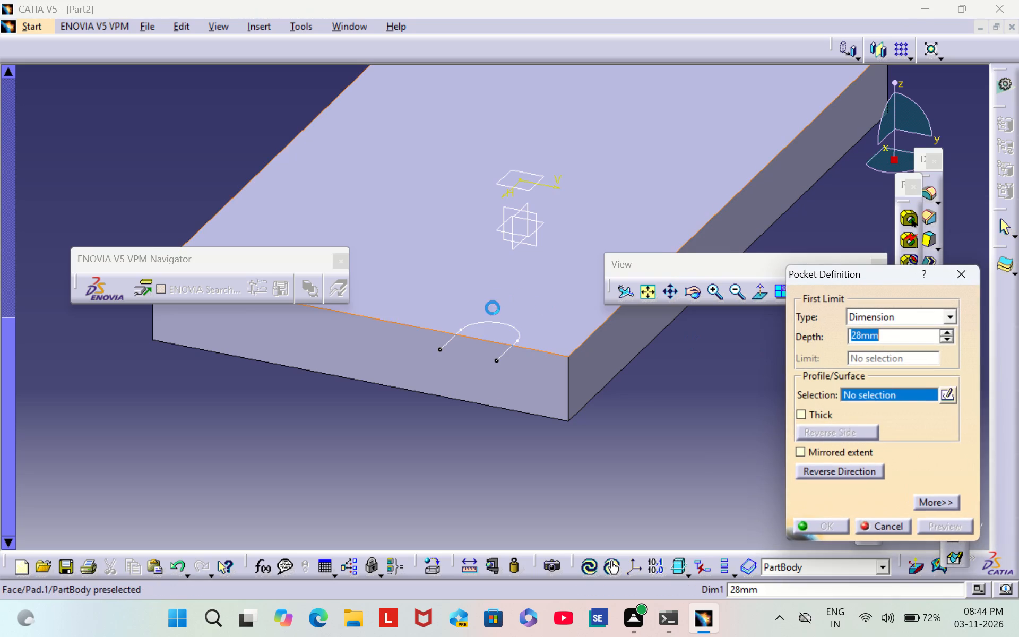
click(501, 319)
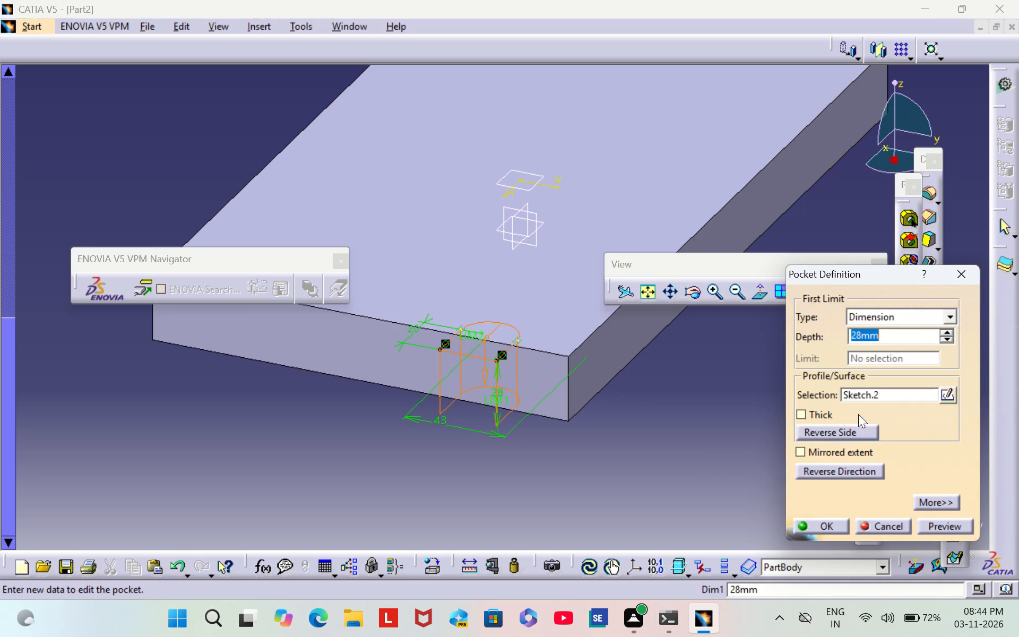
click(822, 451)
click(826, 523)
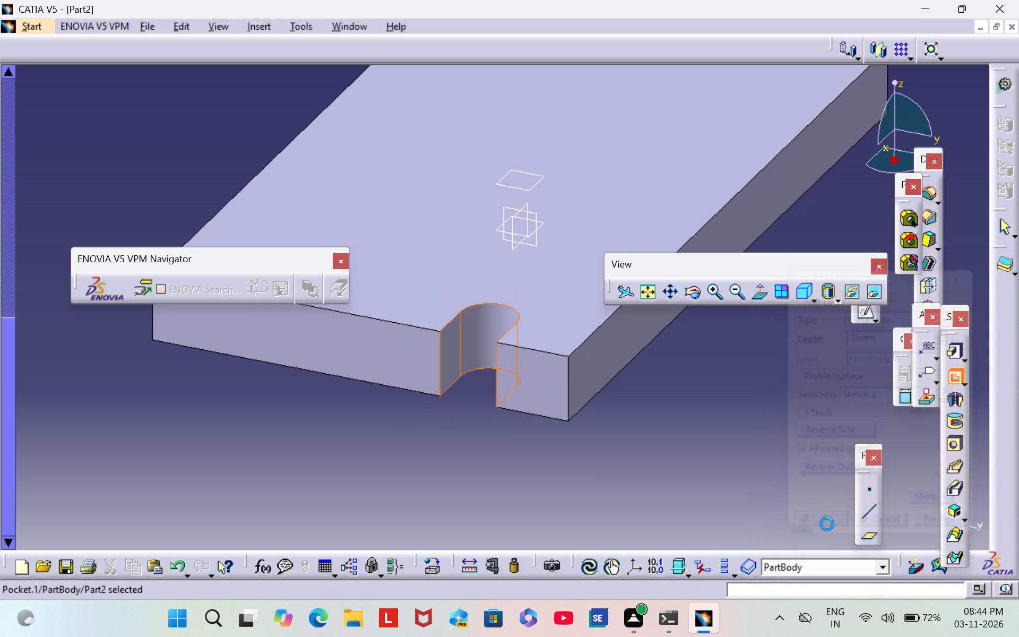
Examine the open-ended slot and its cut through the plate thickness from several angles.
click(731, 433)
scroll(355, 454, down, 1)
middle_drag(355, 454, 456, 472)
right_drag(355, 454, 456, 472)
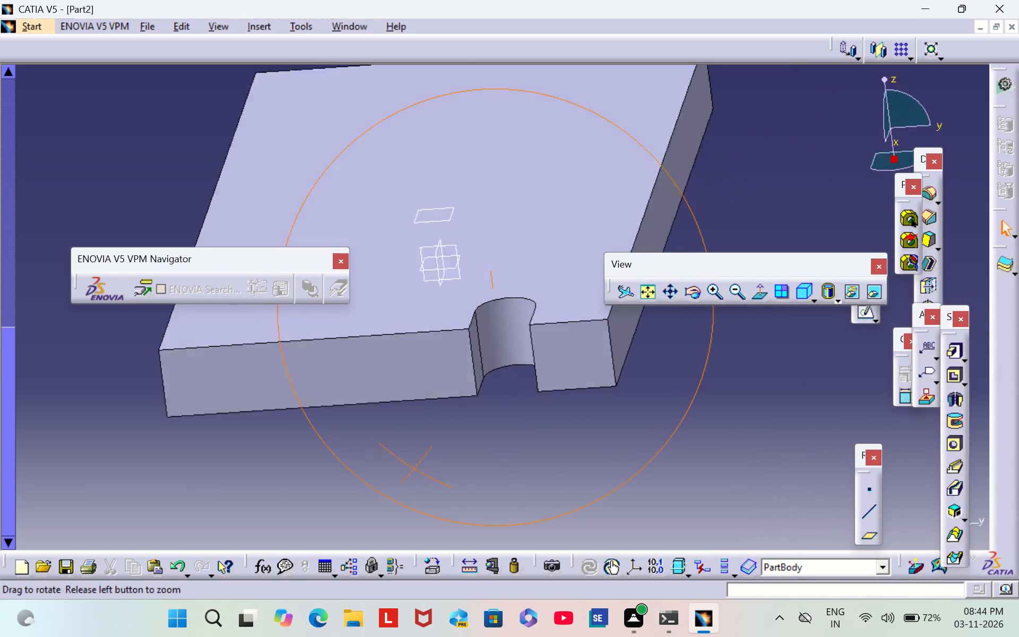
middle_drag(456, 472, 631, 418)
right_drag(456, 472, 631, 418)
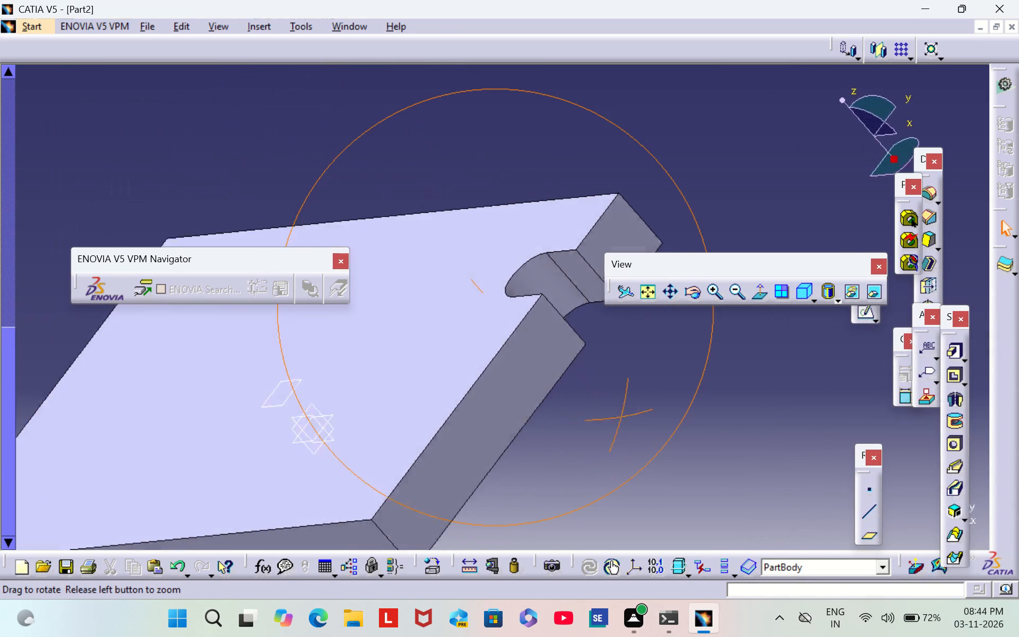
right_drag(631, 418, 706, 417)
middle_drag(631, 418, 706, 417)
middle_drag(447, 176, 520, 145)
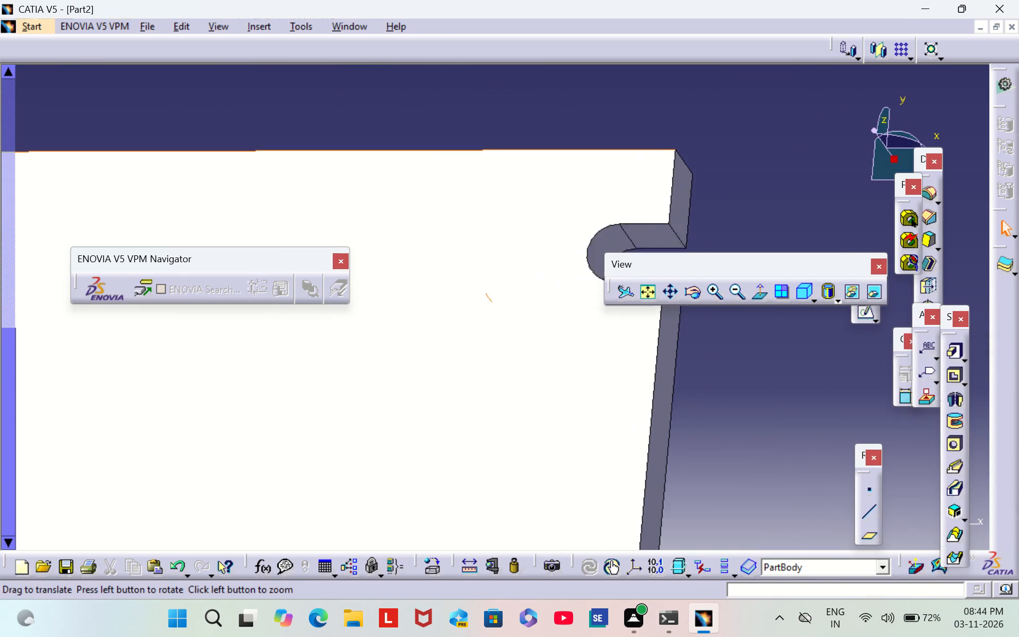
middle_drag(520, 145, 588, 119)
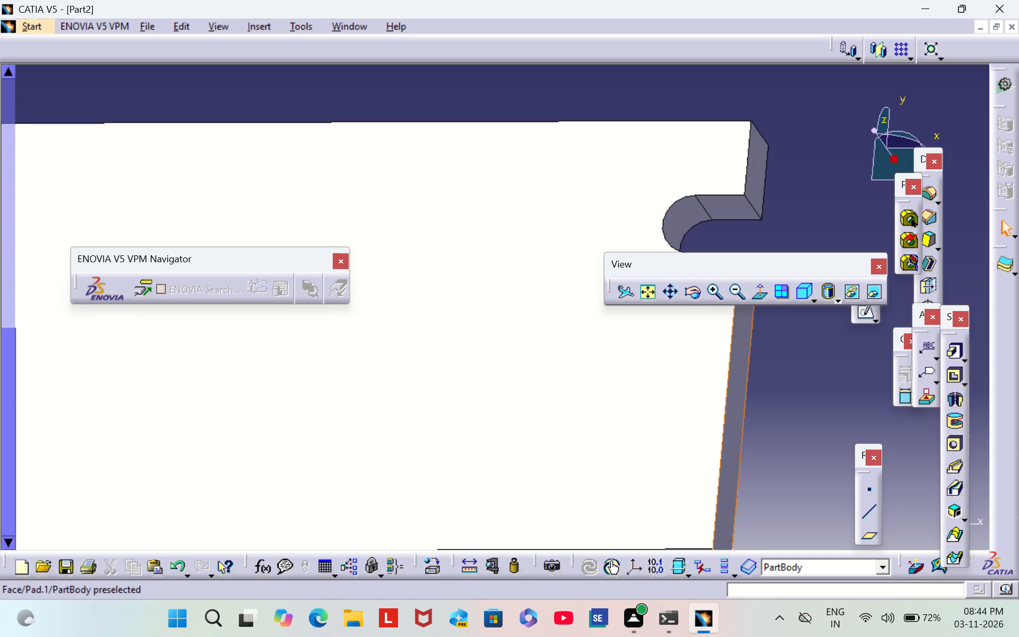
Open a new sketch on the plate's large top face.
click(735, 295)
click(735, 295)
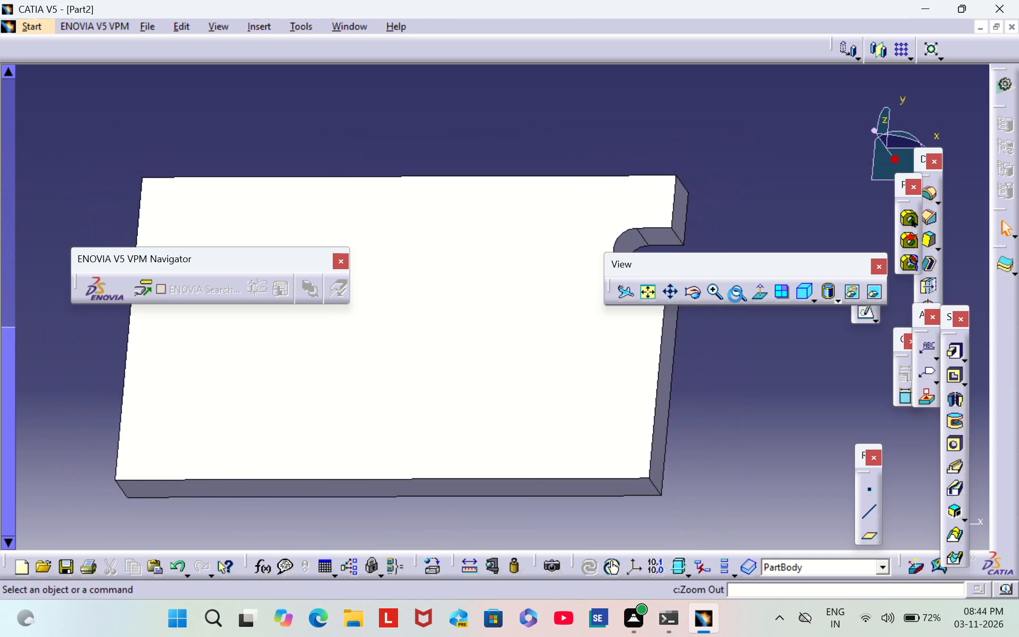
click(538, 381)
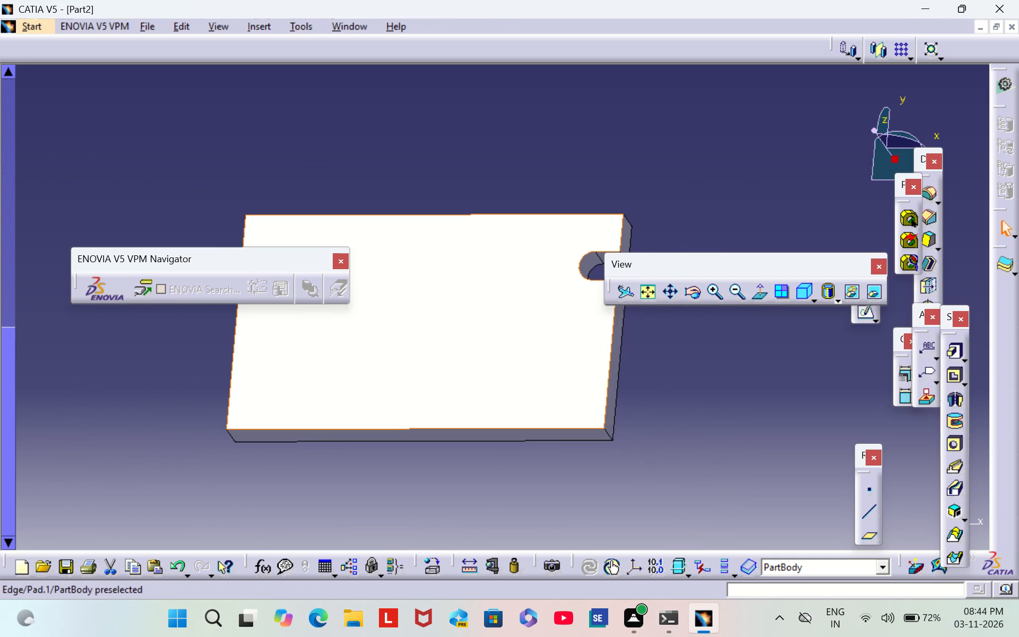
click(867, 316)
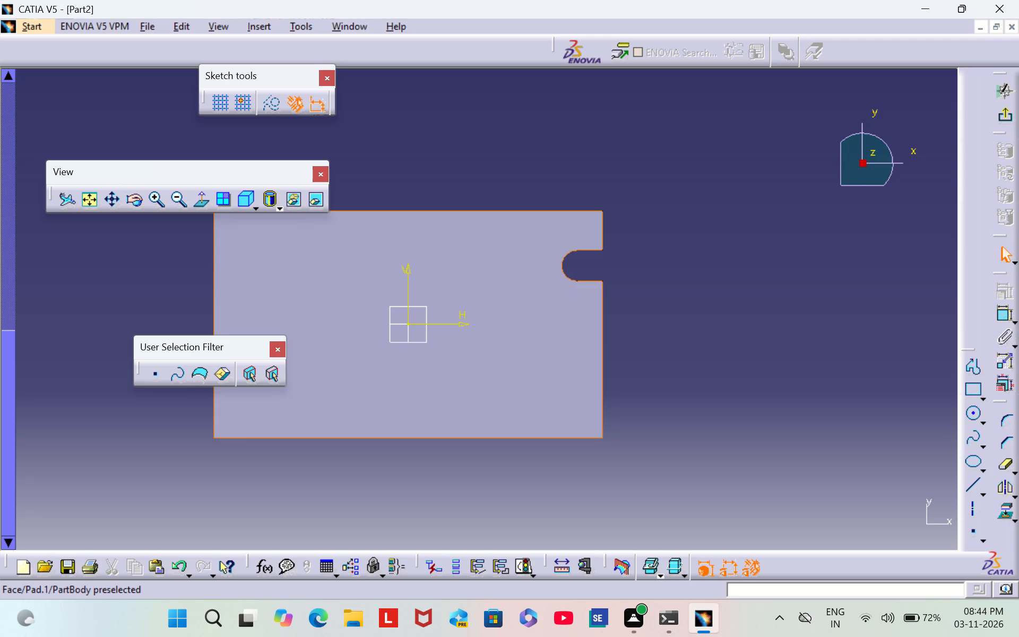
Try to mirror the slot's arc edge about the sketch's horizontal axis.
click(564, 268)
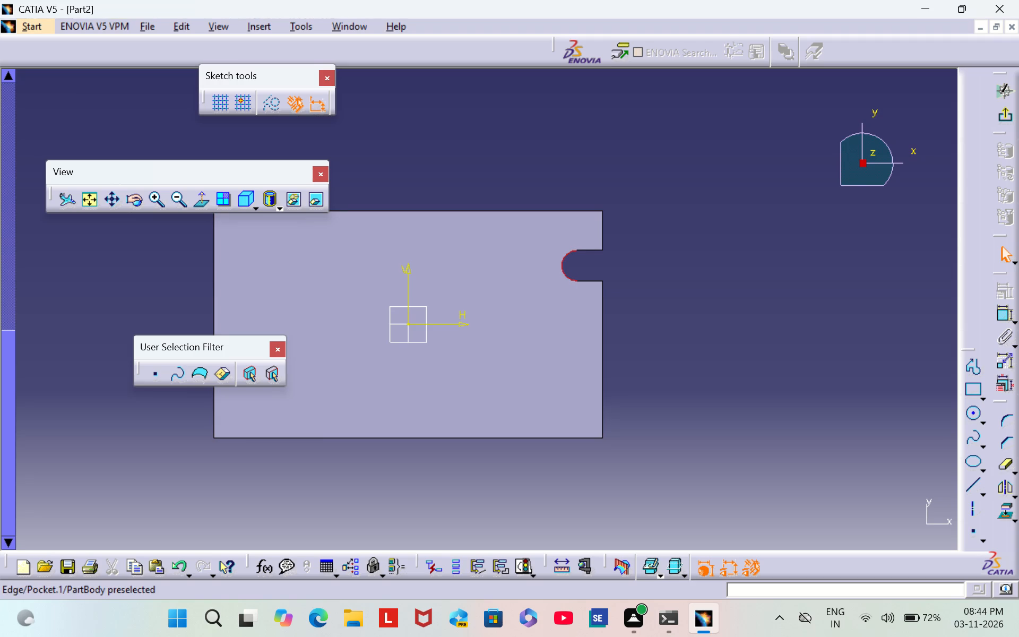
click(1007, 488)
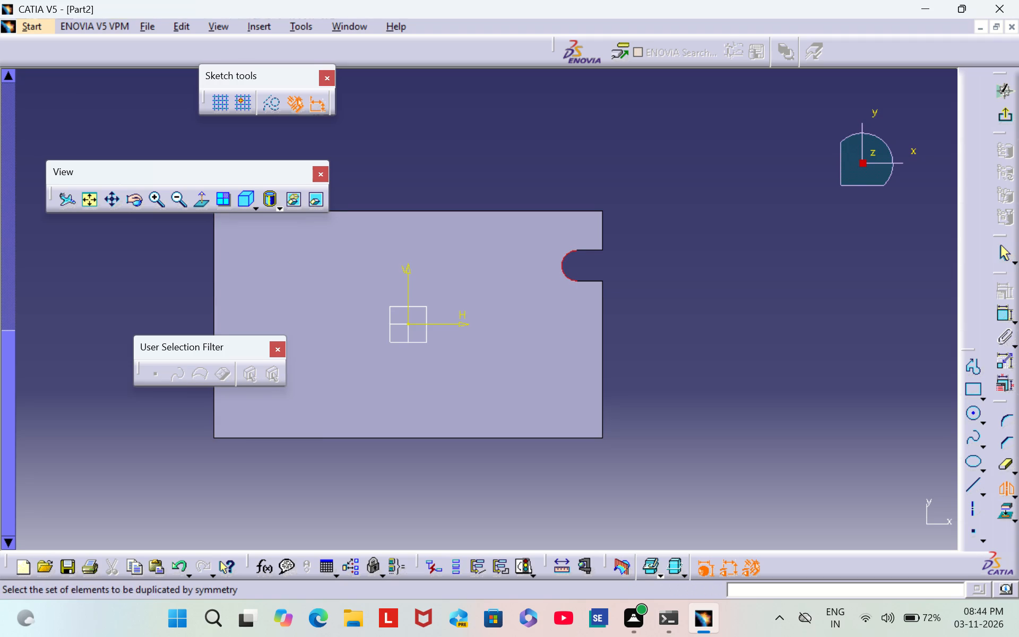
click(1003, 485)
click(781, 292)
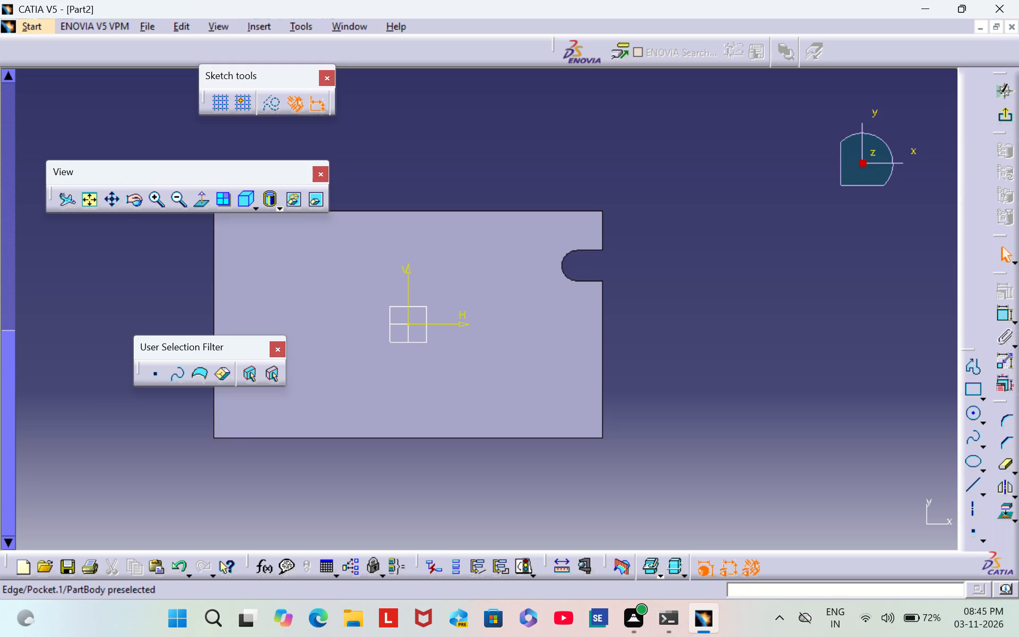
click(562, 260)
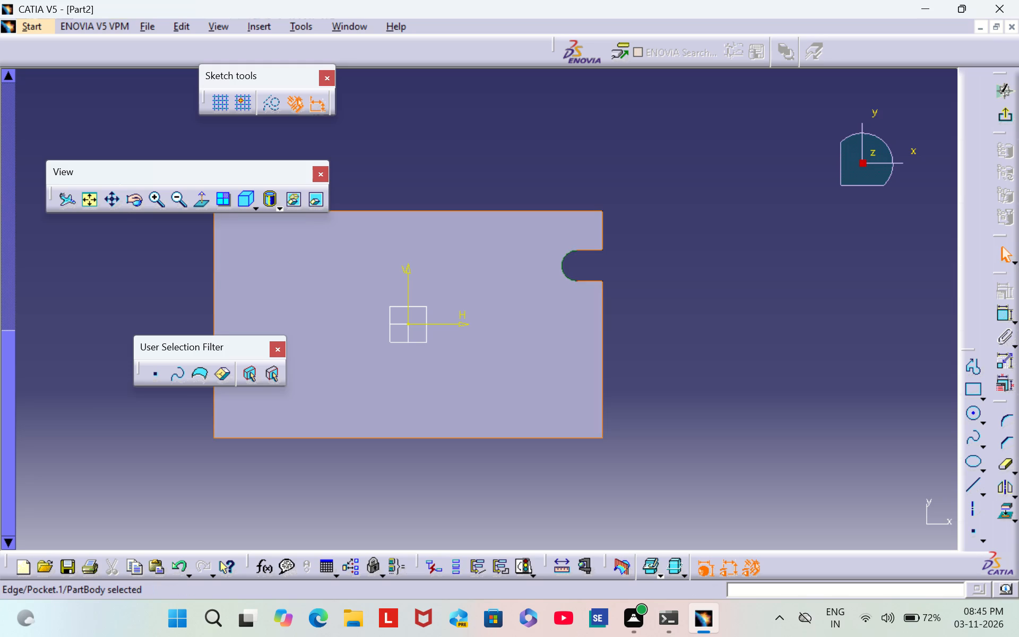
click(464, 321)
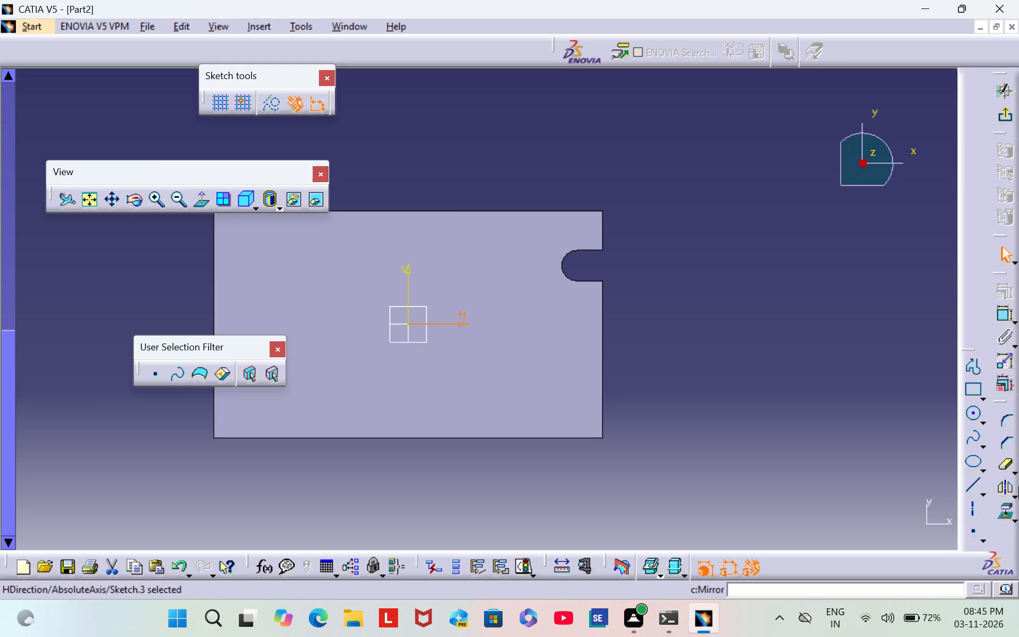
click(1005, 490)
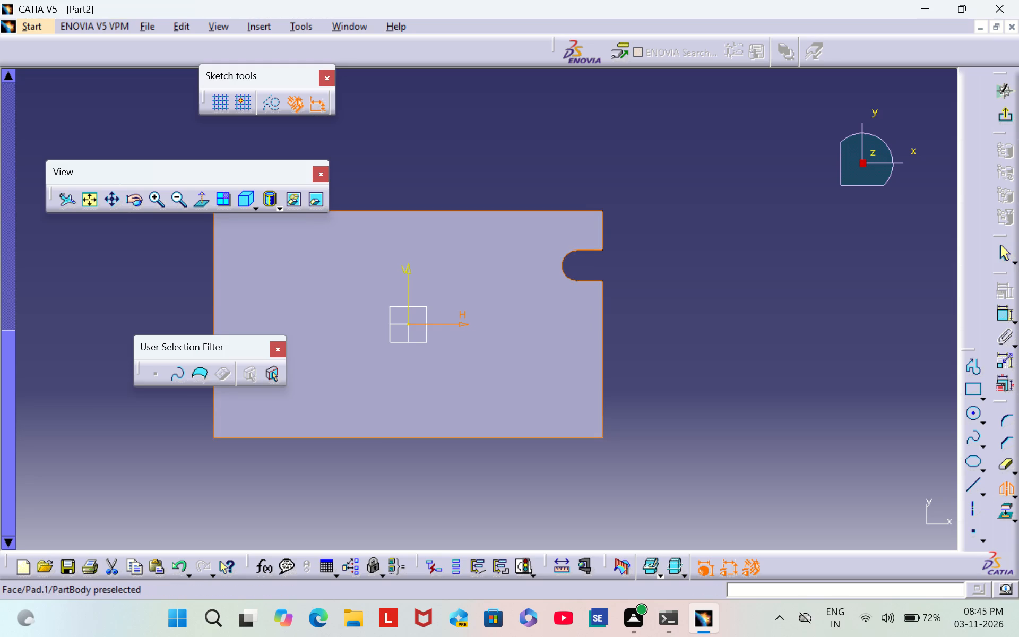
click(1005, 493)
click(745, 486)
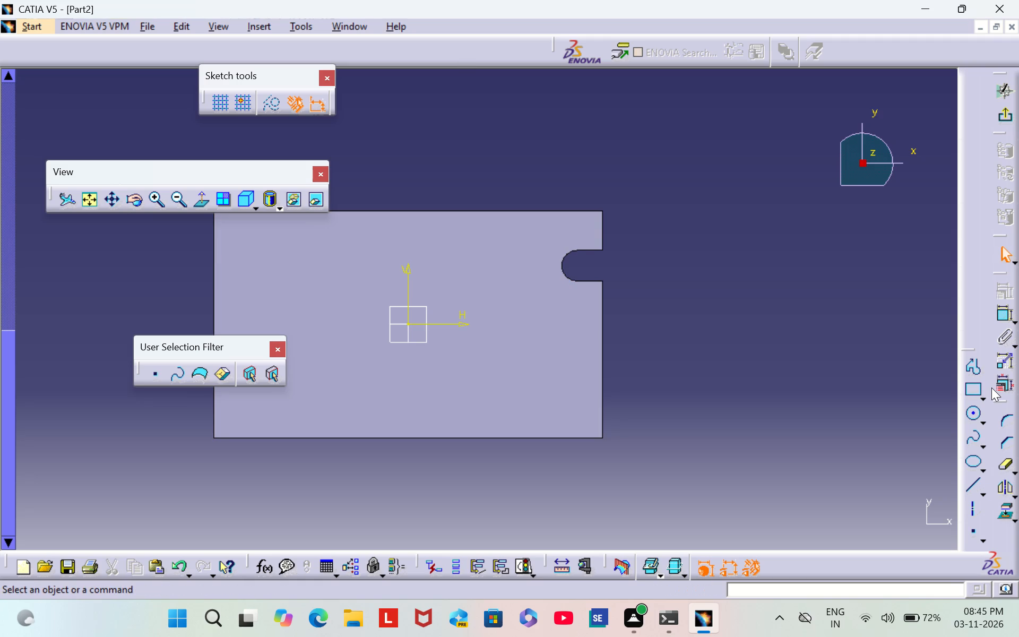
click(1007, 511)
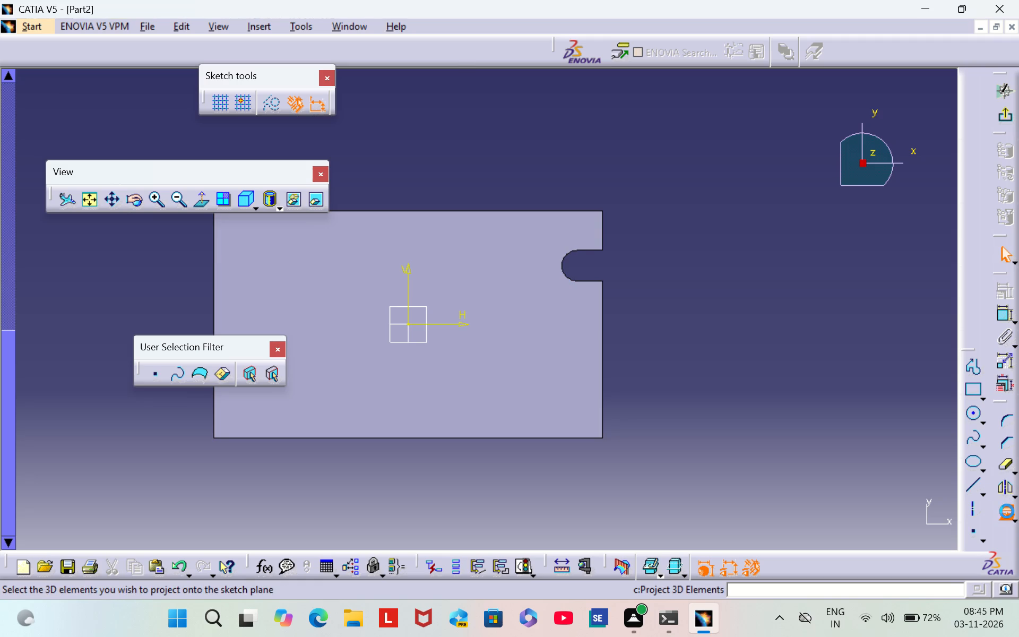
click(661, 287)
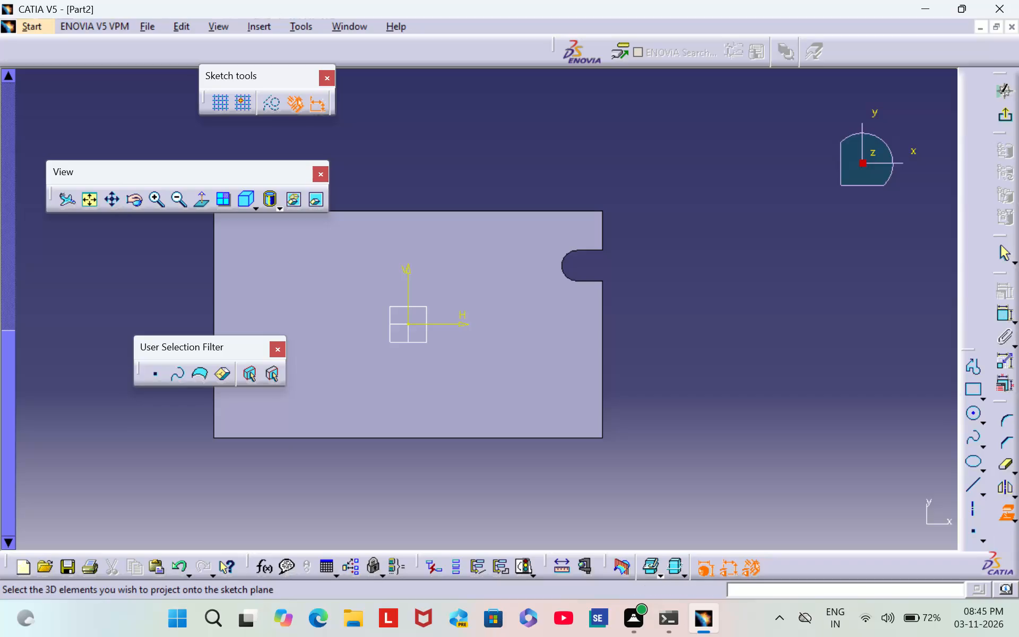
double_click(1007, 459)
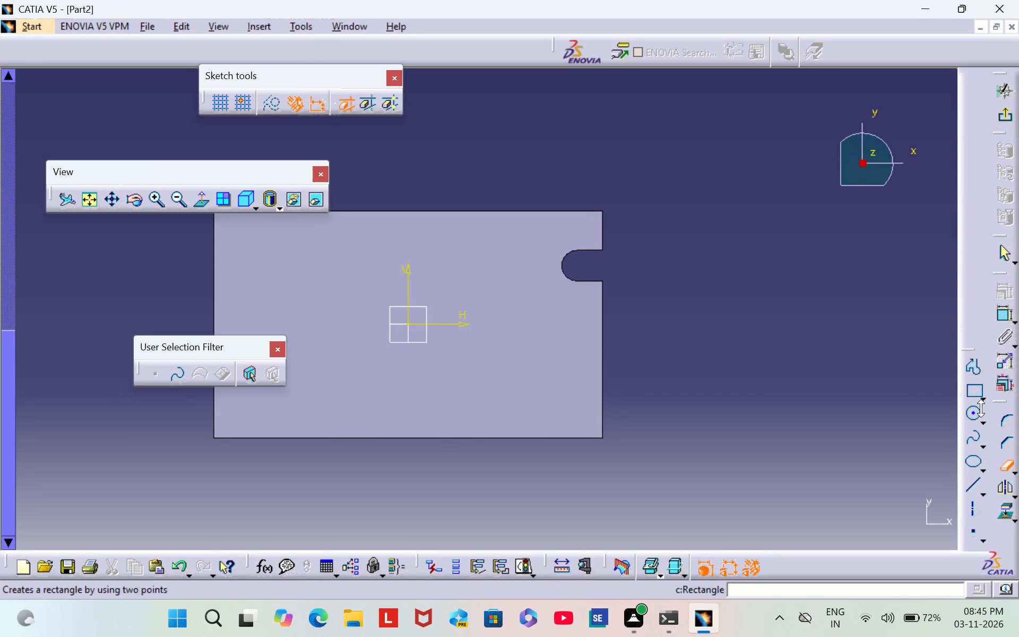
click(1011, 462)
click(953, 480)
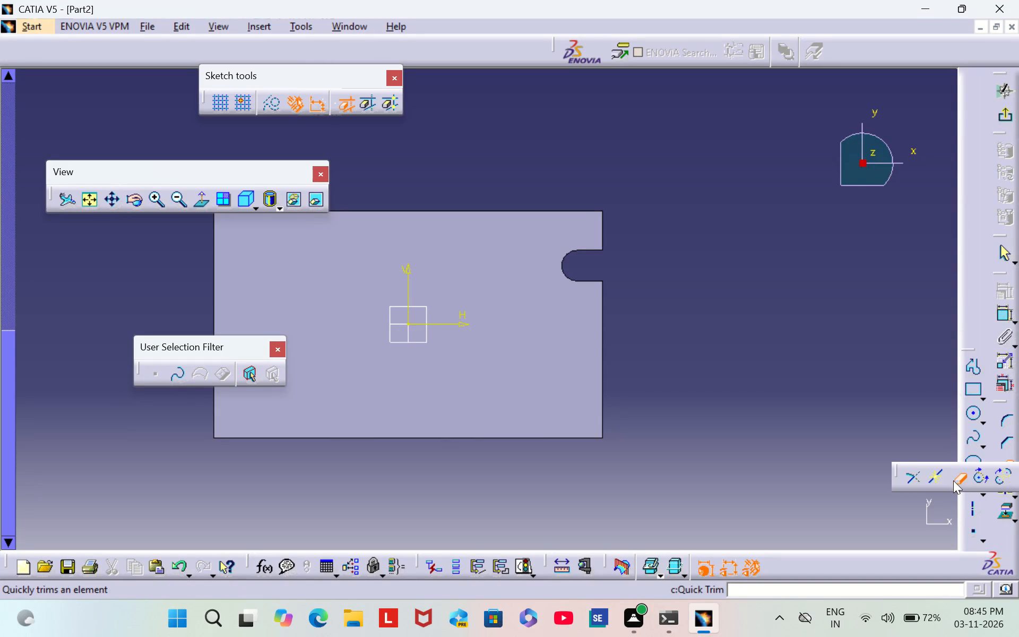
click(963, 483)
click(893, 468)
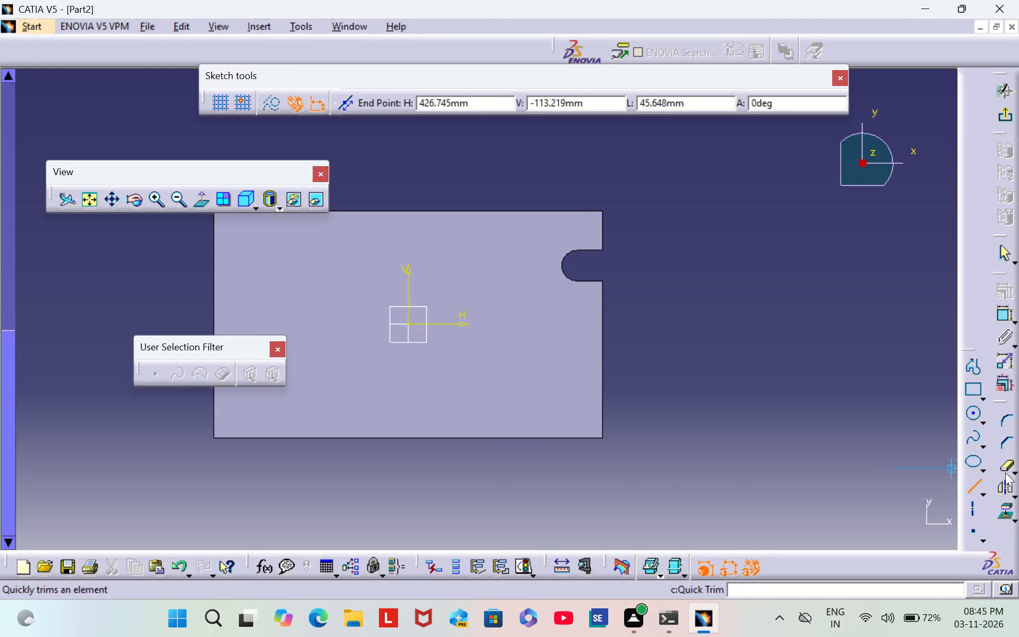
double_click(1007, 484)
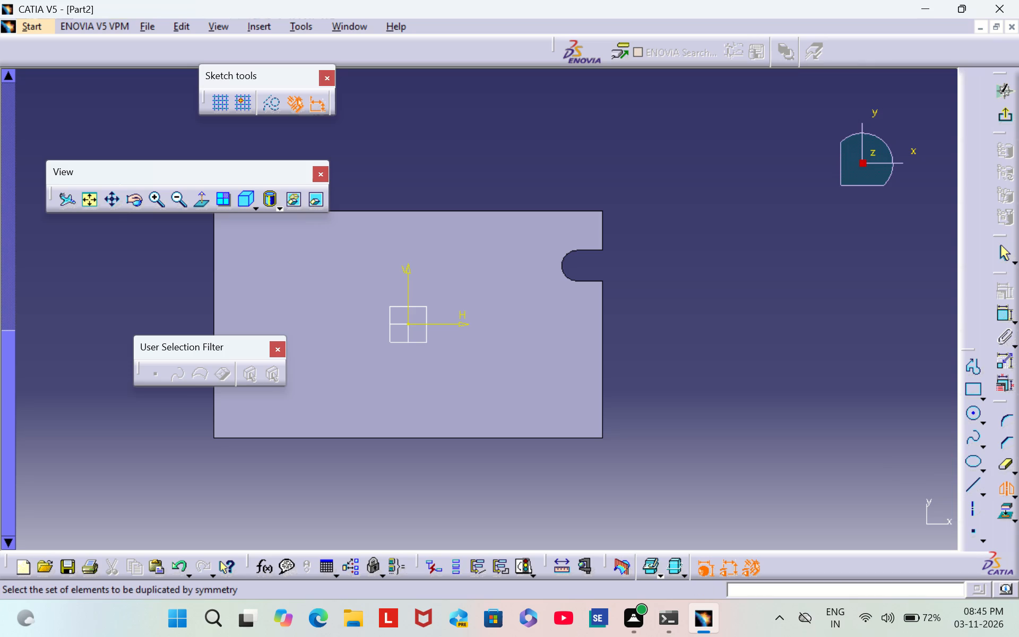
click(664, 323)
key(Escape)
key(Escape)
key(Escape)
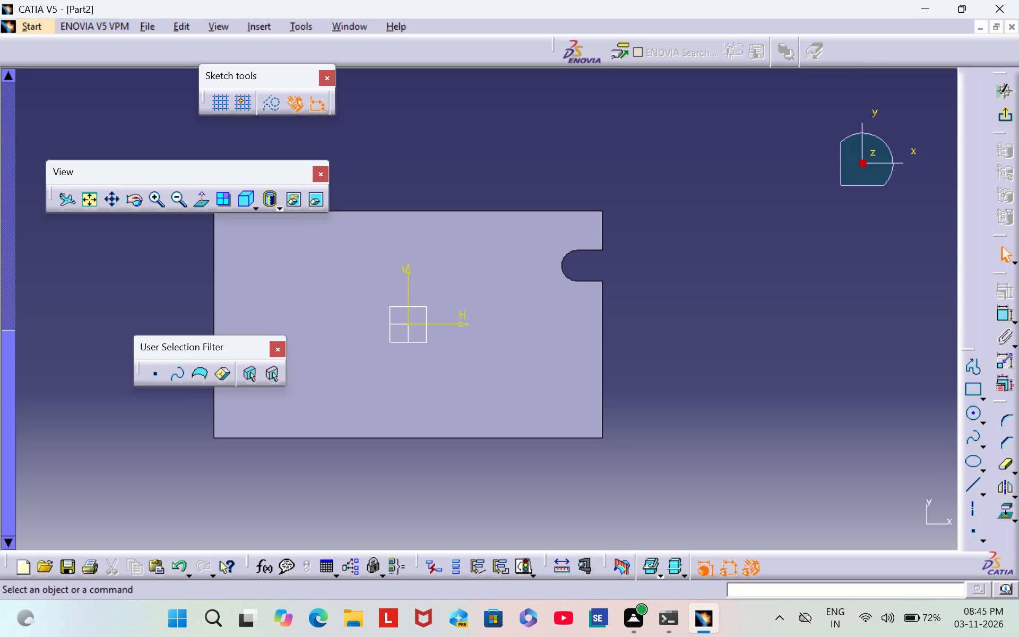
Exit the new sketch and undo back to before the slot pocket, keeping the slot profile sketch.
click(1008, 118)
key(ctrl+z)
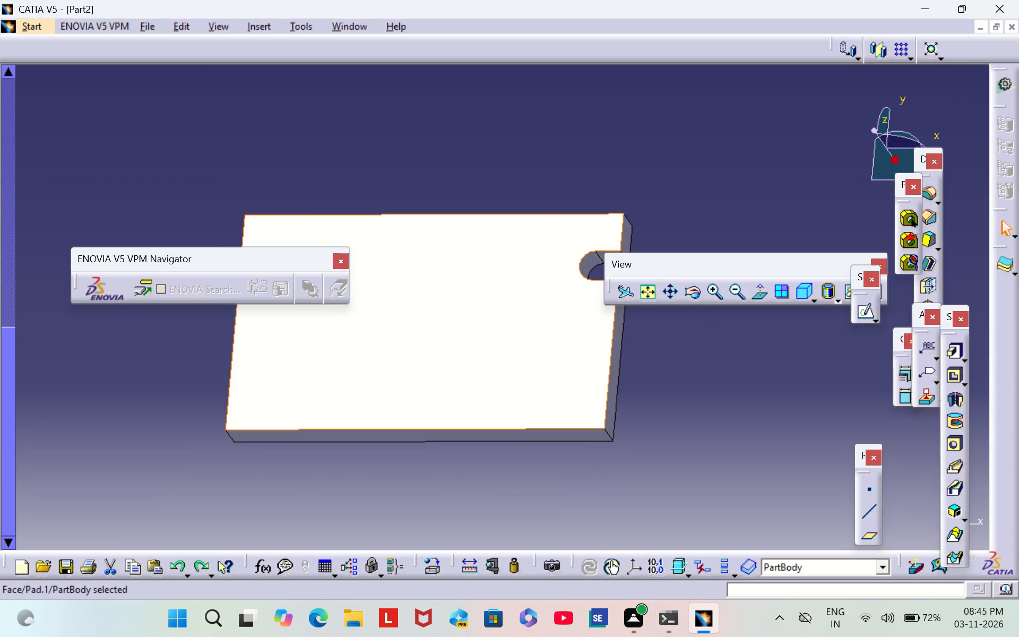
key(ctrl+z)
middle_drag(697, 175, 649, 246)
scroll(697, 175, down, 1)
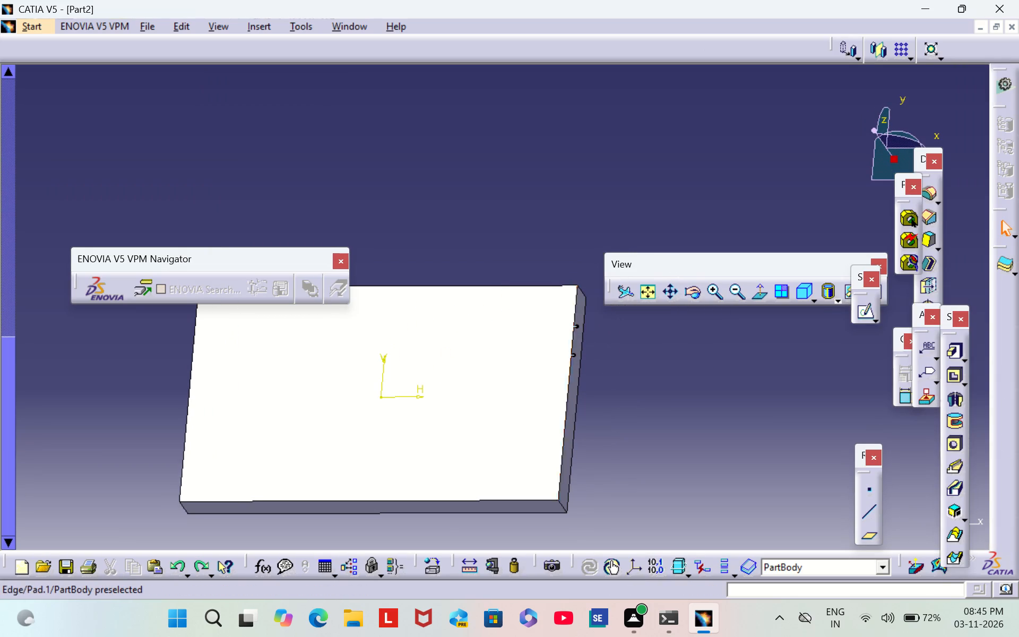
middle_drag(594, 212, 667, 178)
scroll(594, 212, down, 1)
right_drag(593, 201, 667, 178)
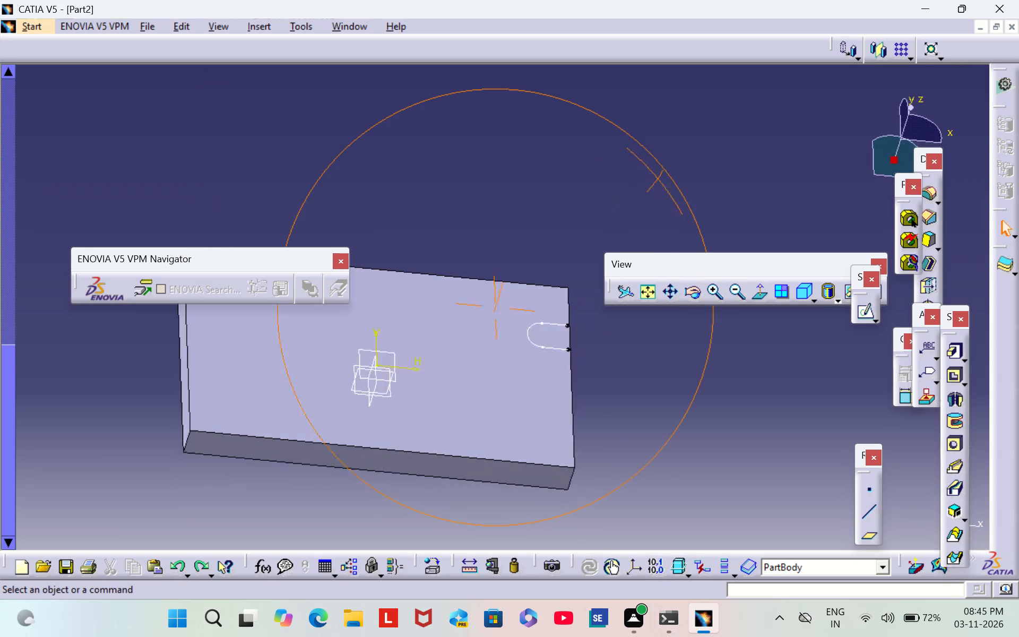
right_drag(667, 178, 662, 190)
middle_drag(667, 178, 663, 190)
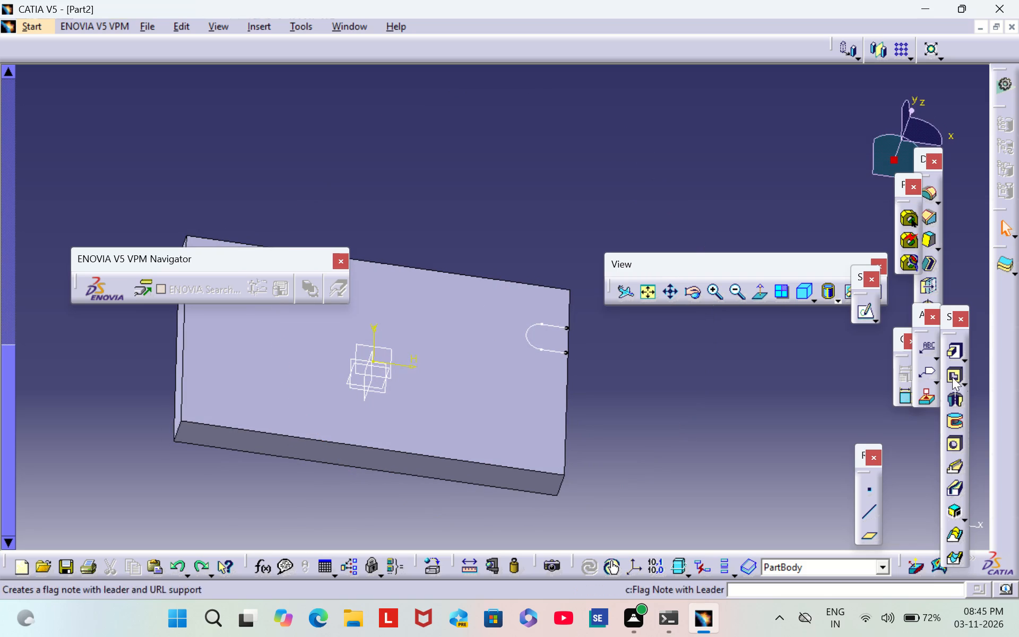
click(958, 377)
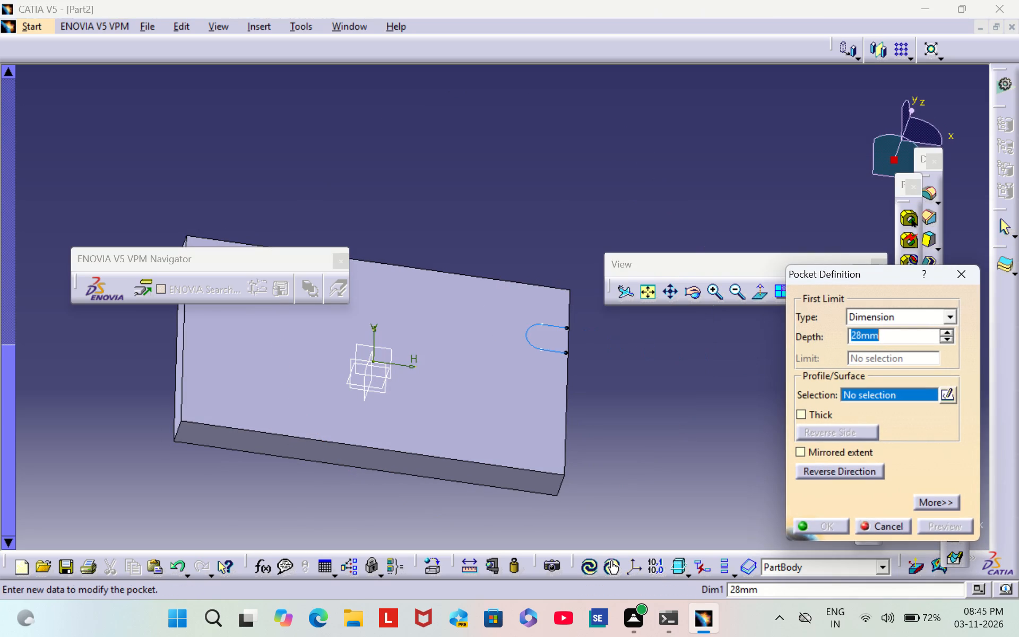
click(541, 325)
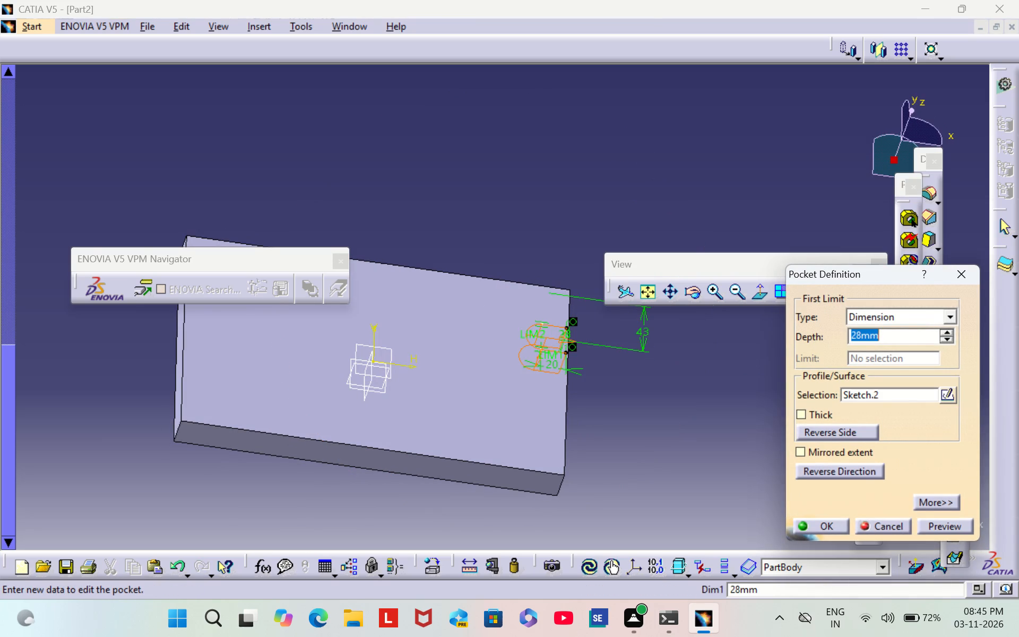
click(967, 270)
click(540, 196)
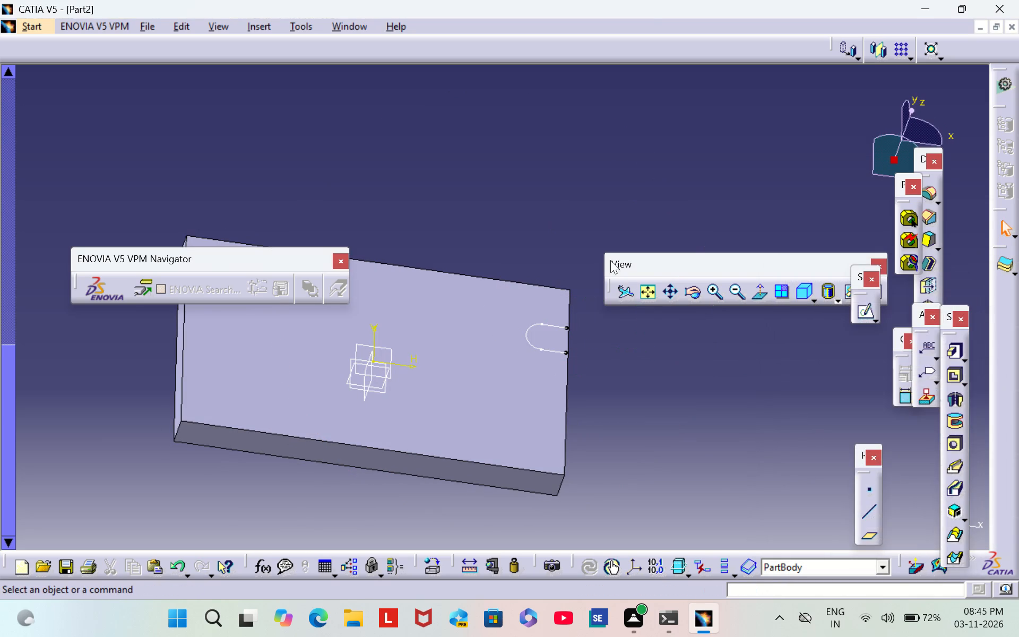
Reopen the slot profile sketch and mirror the slot's two straight lines and arc about the horizontal axis.
click(526, 332)
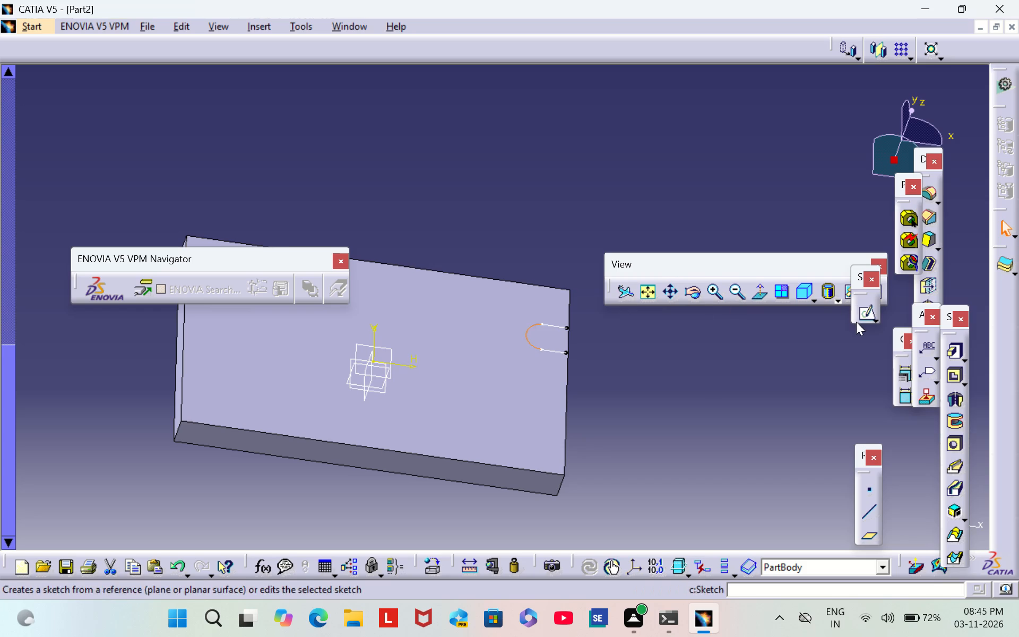
click(863, 315)
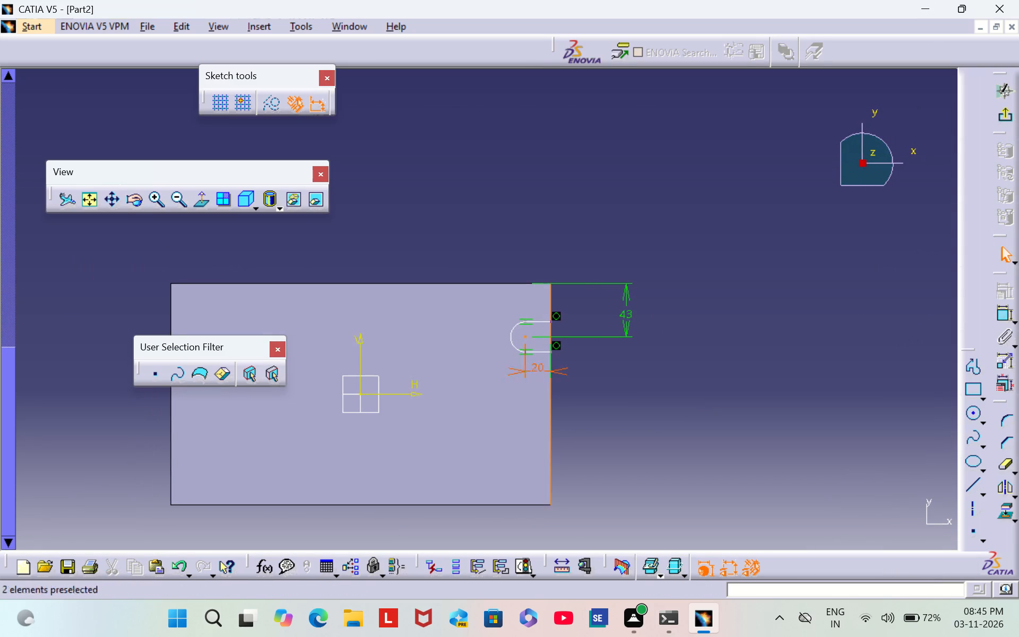
double_click(999, 489)
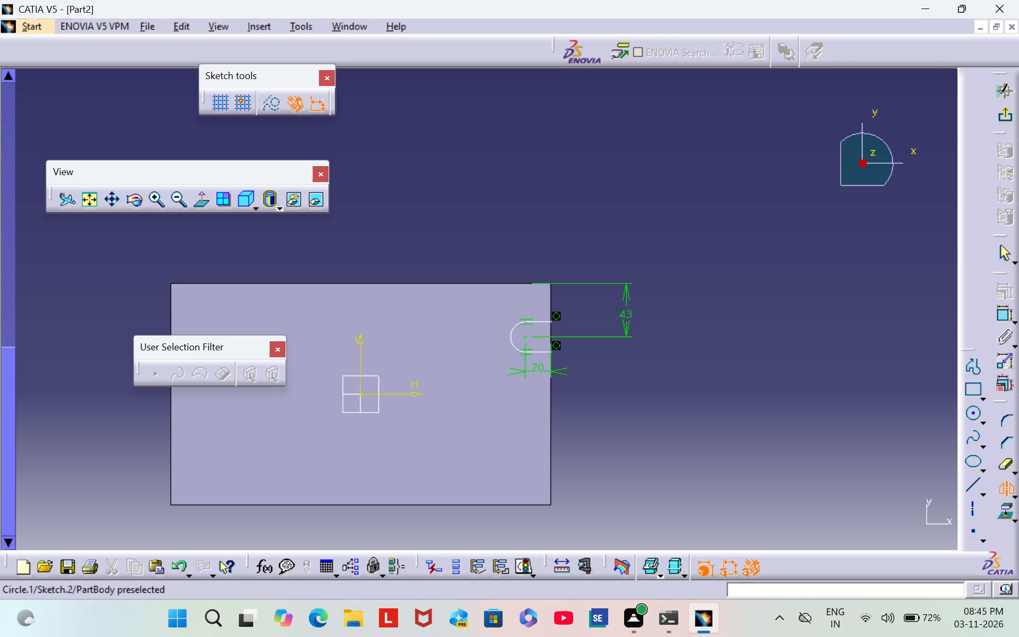
click(506, 339)
click(516, 333)
click(534, 320)
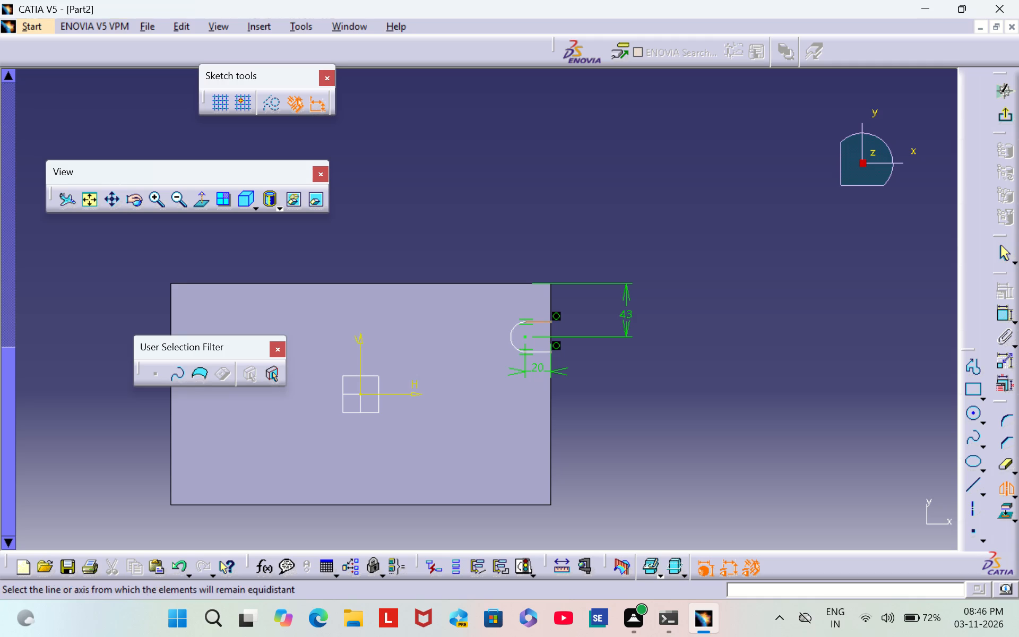
click(404, 395)
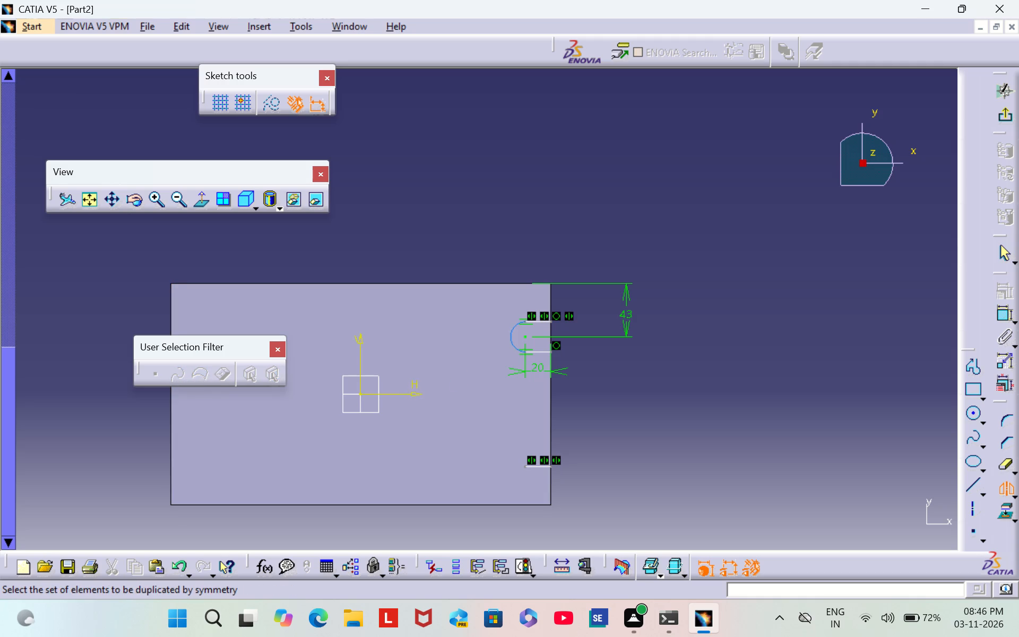
click(509, 338)
click(410, 393)
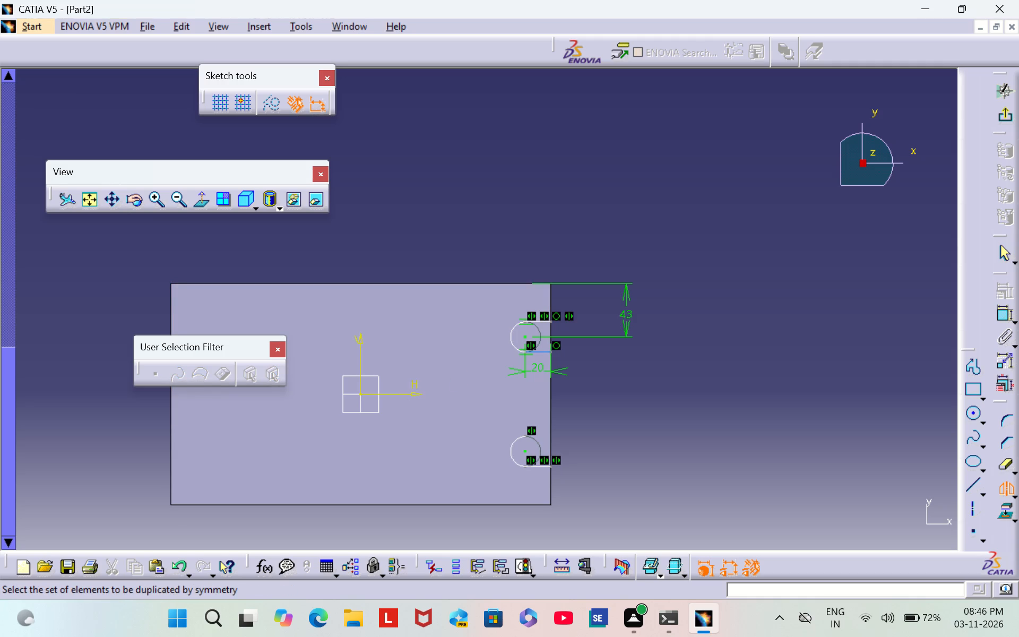
click(543, 352)
click(412, 392)
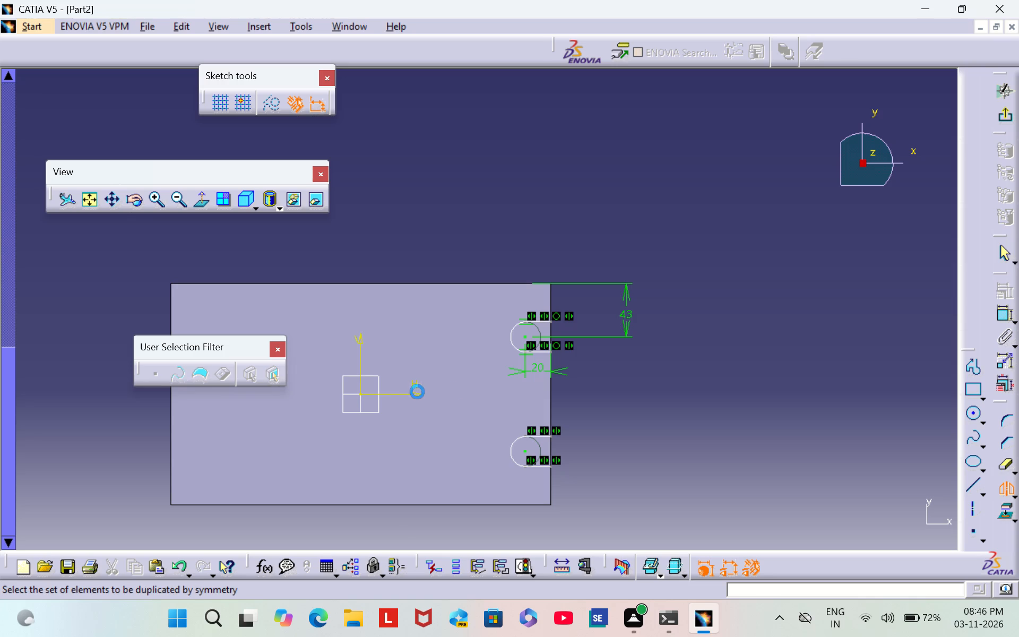
Mirror the upper slot profile's two straight lines and arc about the vertical axis to the plate's opposite edge.
middle_drag(688, 431, 772, 371)
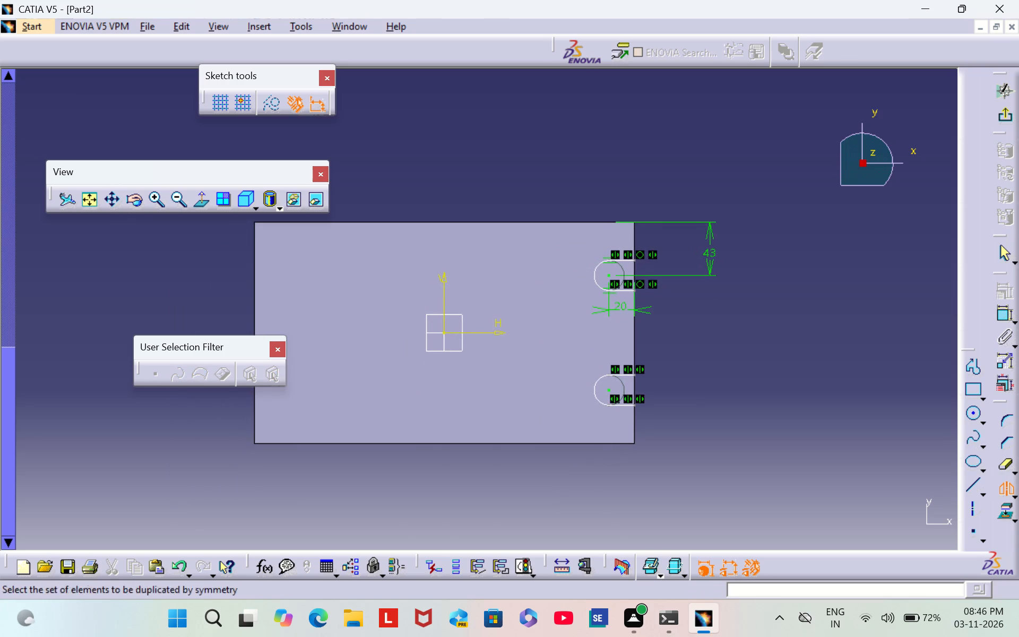
click(618, 261)
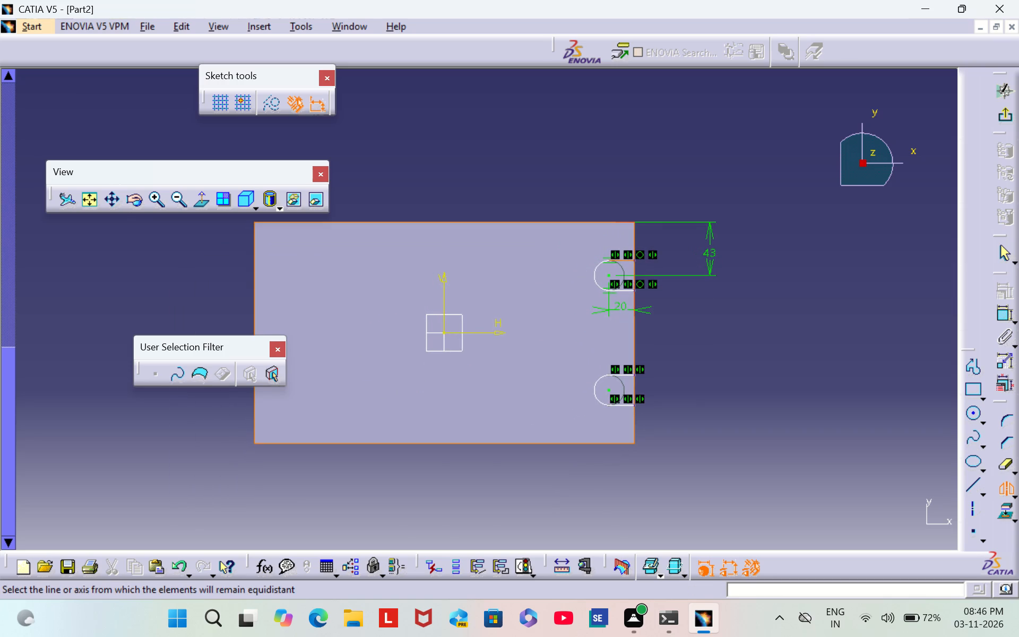
click(442, 296)
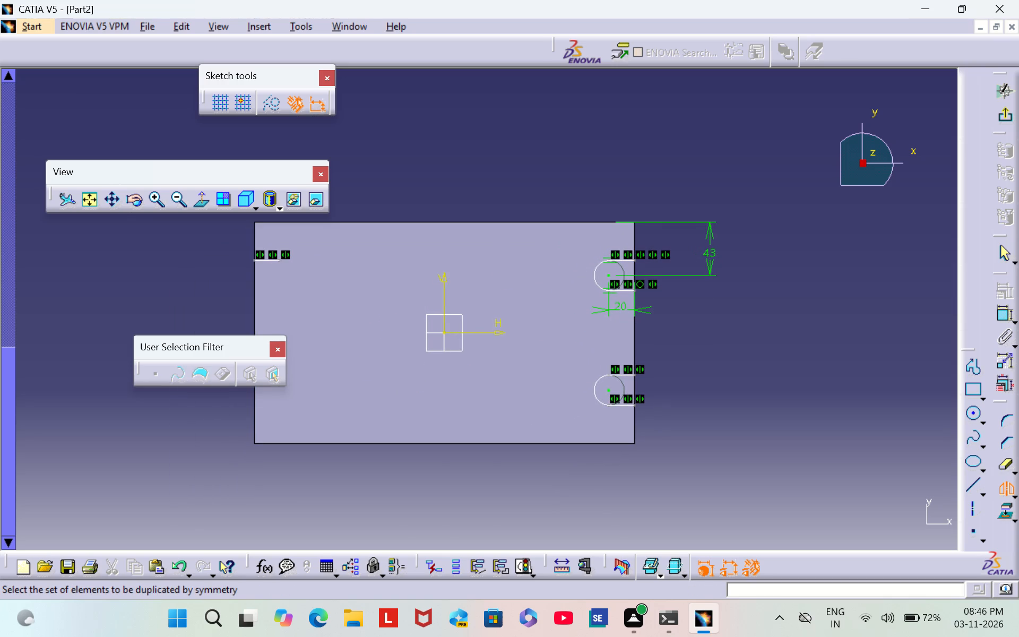
click(593, 276)
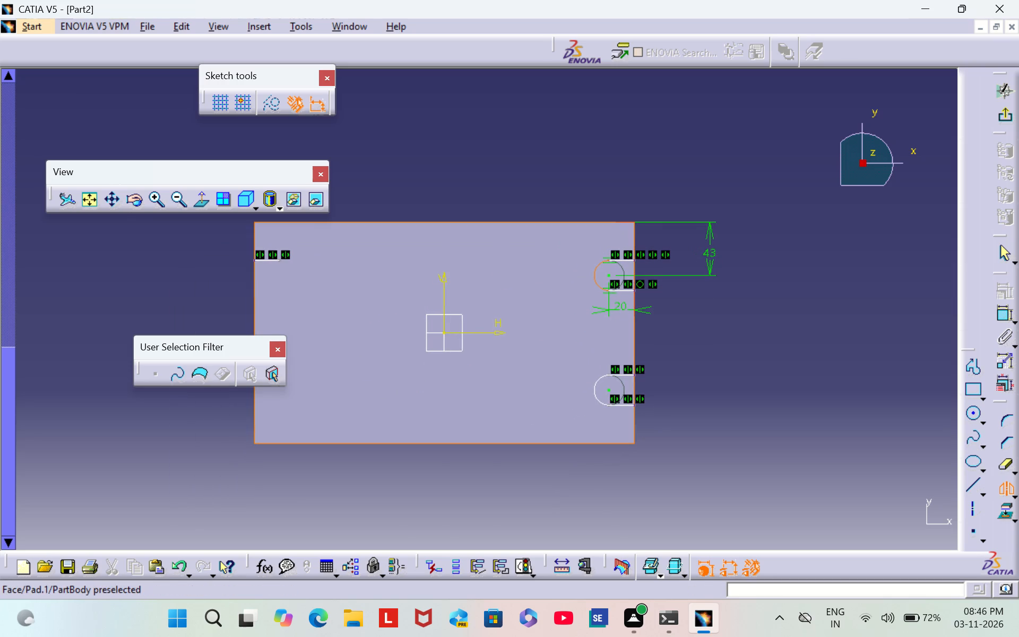
click(446, 301)
click(620, 293)
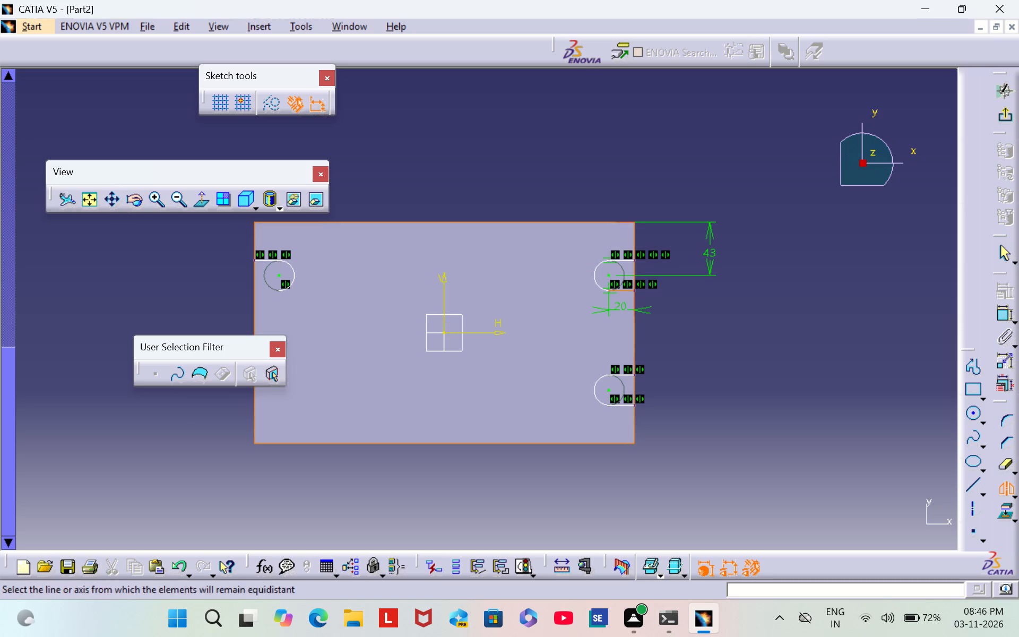
click(441, 315)
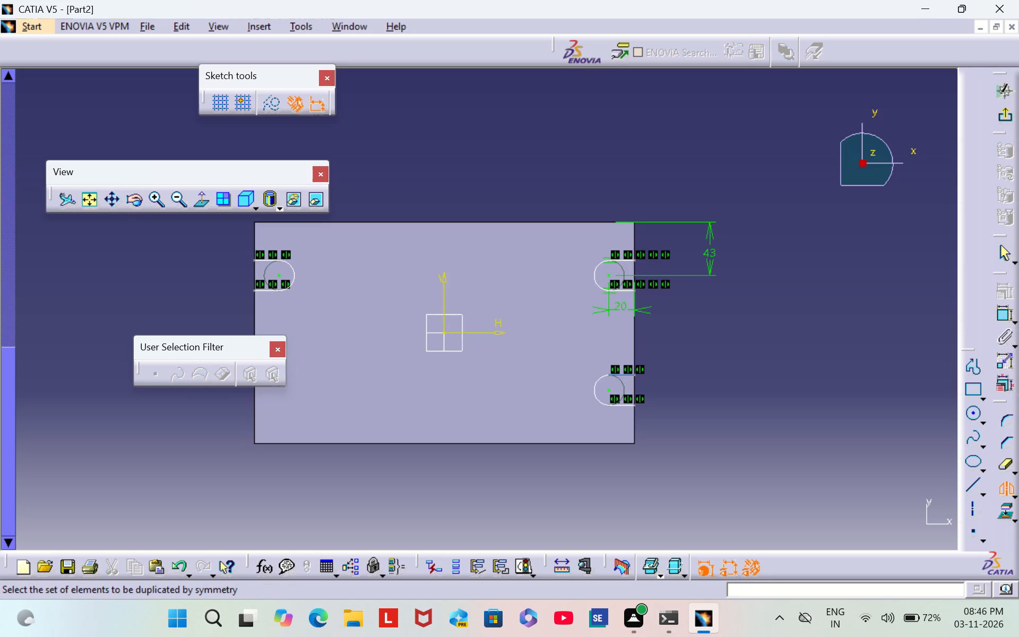
Mirror the lower slot profile's two straight lines and arc about the vertical axis, and exit the sketch.
click(622, 374)
click(442, 309)
click(595, 388)
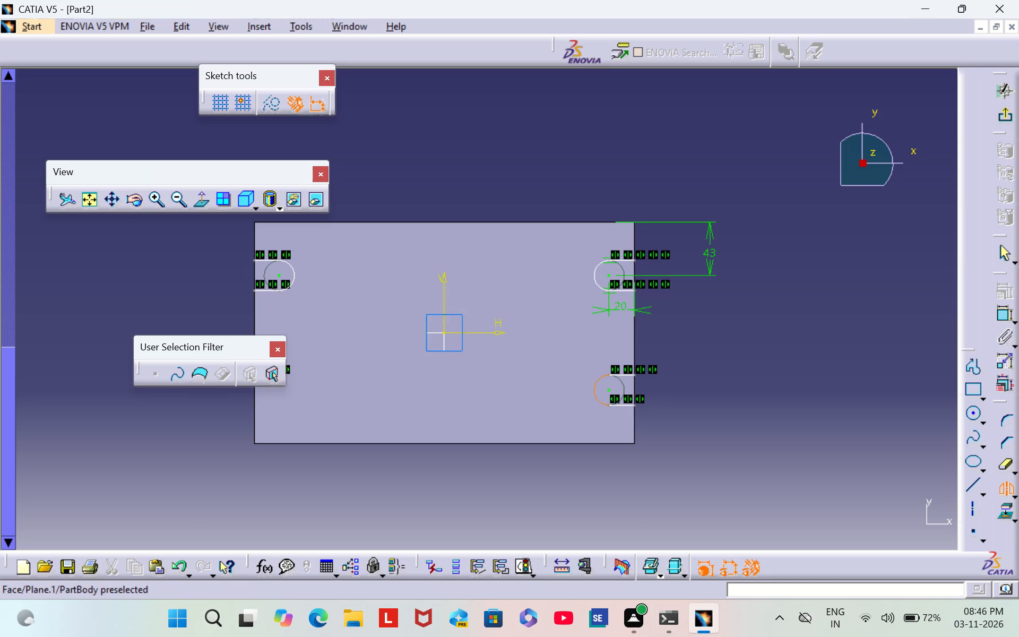
click(444, 303)
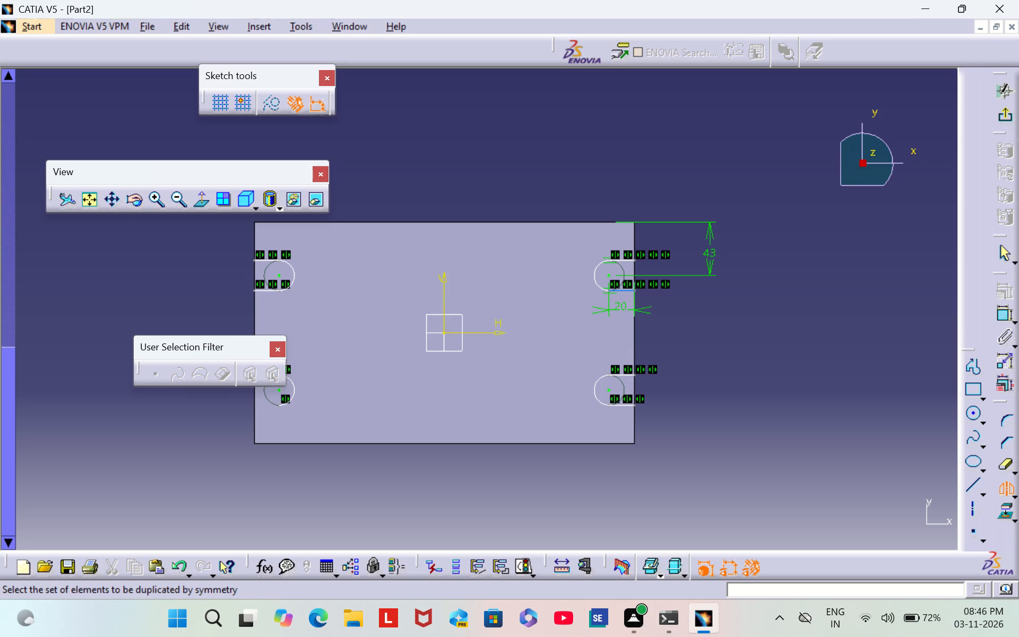
click(624, 292)
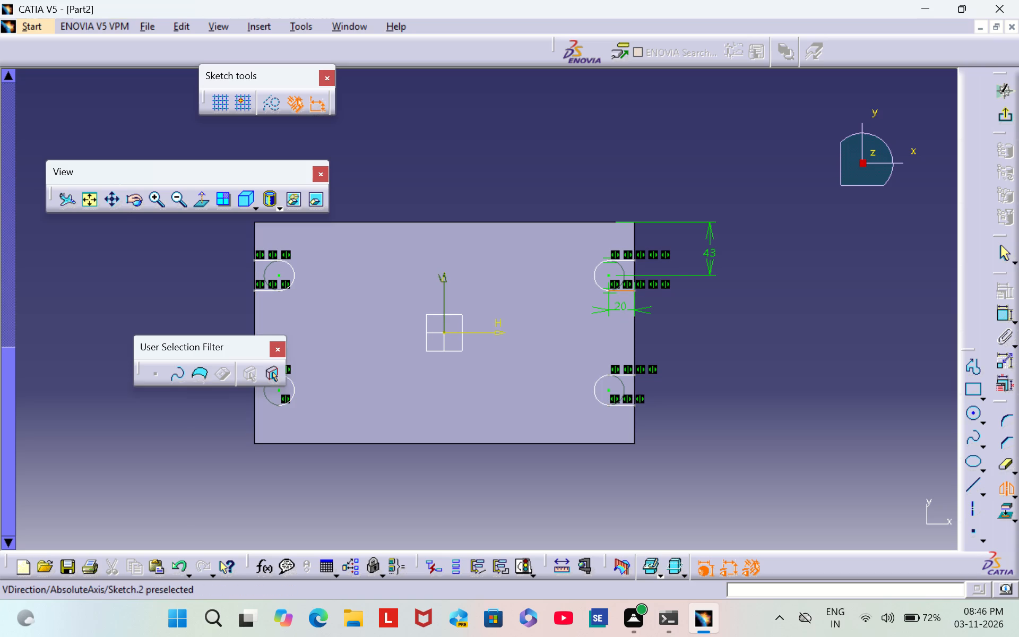
click(444, 296)
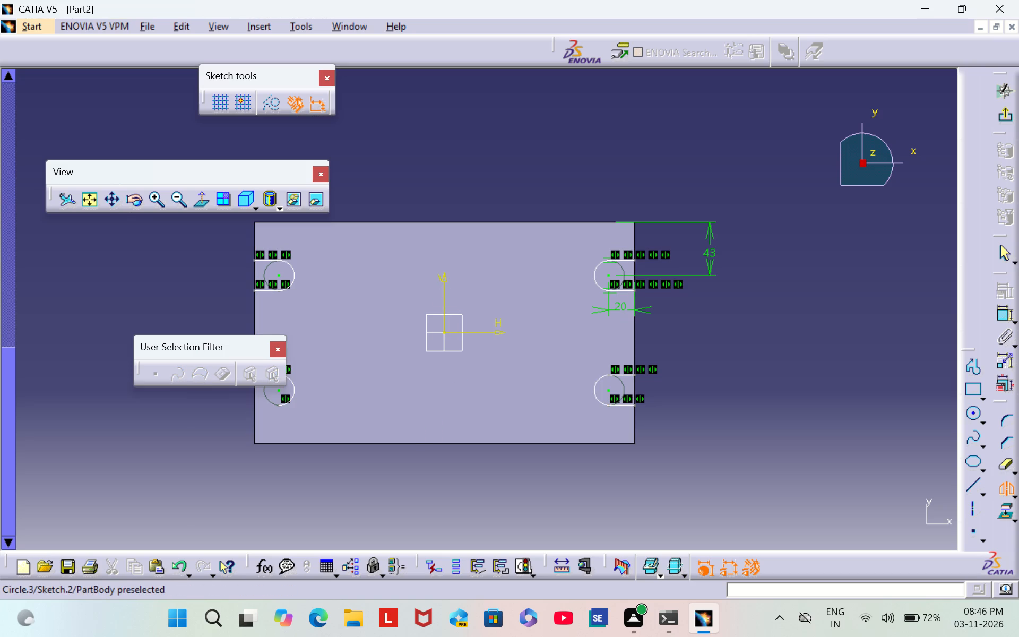
click(625, 402)
click(445, 291)
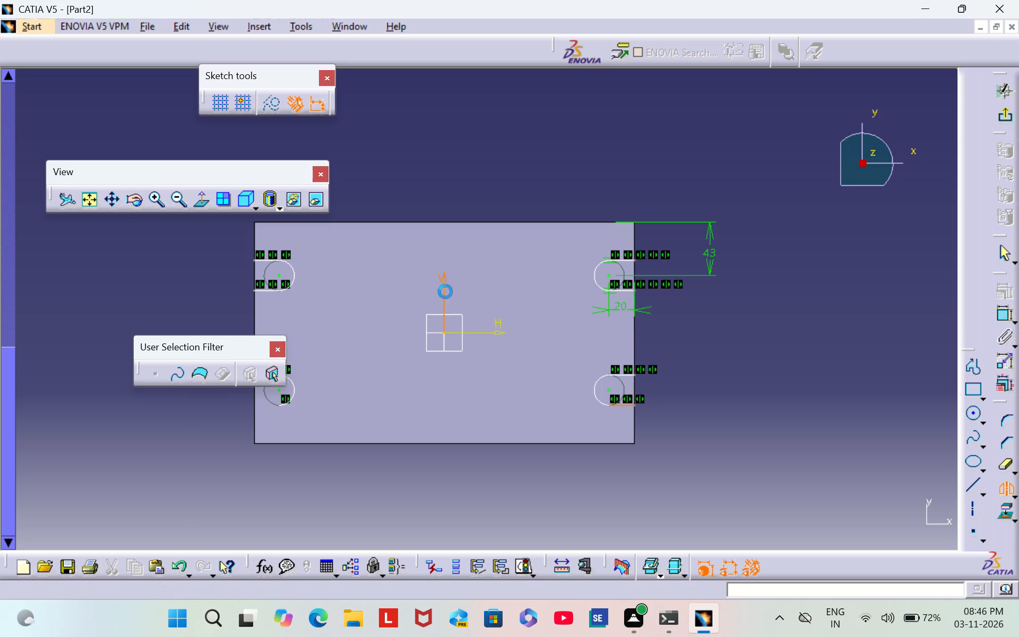
middle_drag(265, 454, 359, 428)
scroll(266, 453, down, 1)
click(499, 450)
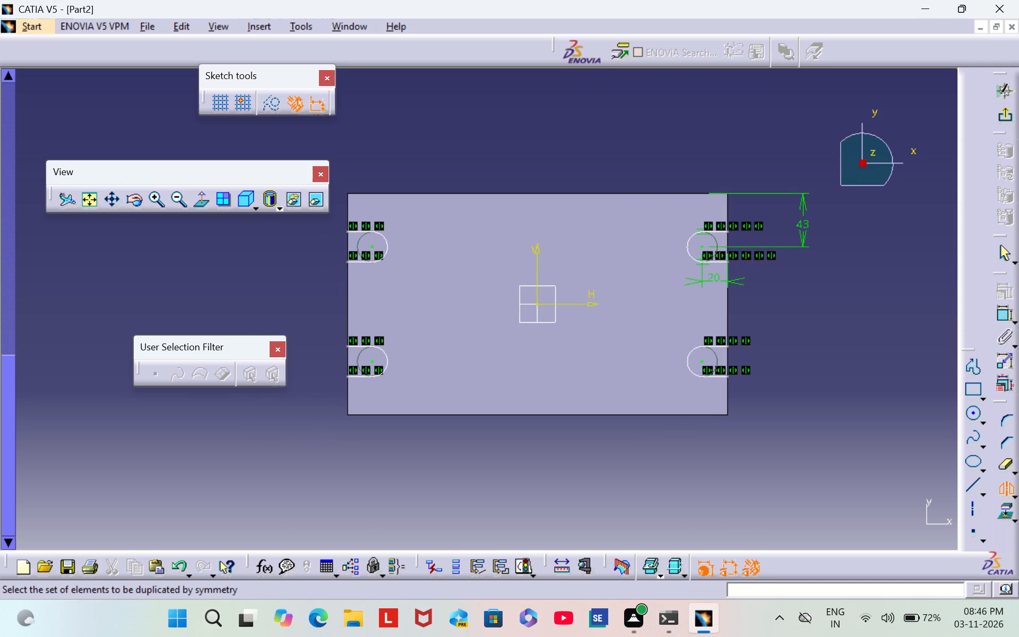
click(999, 118)
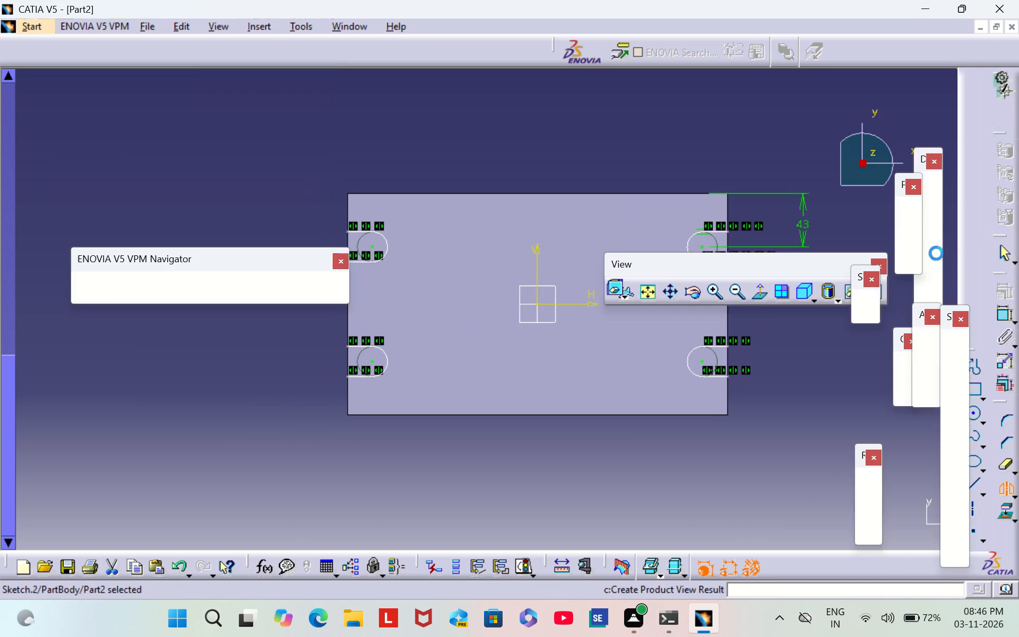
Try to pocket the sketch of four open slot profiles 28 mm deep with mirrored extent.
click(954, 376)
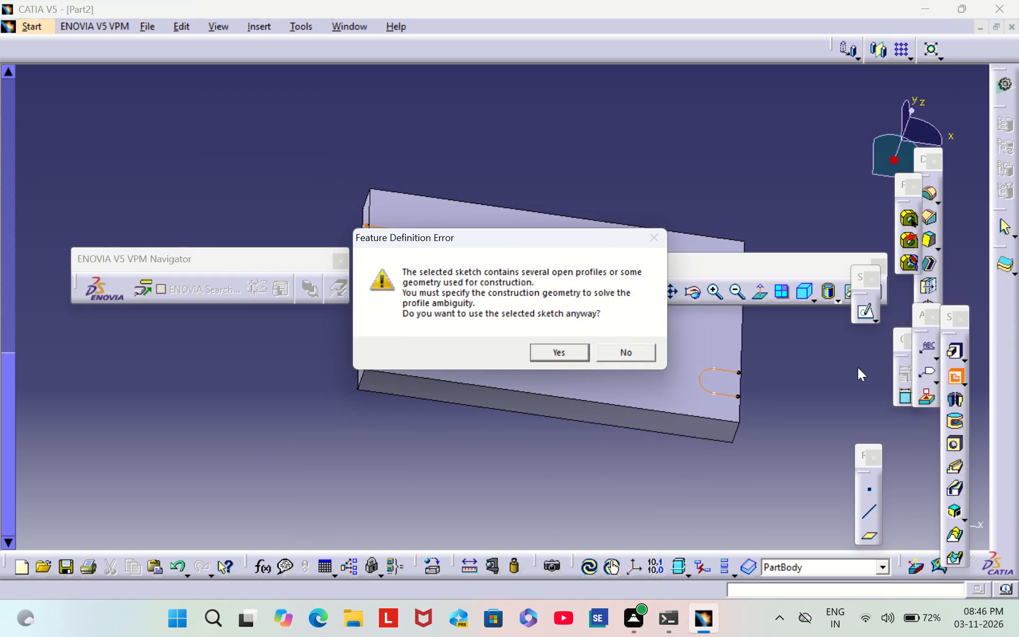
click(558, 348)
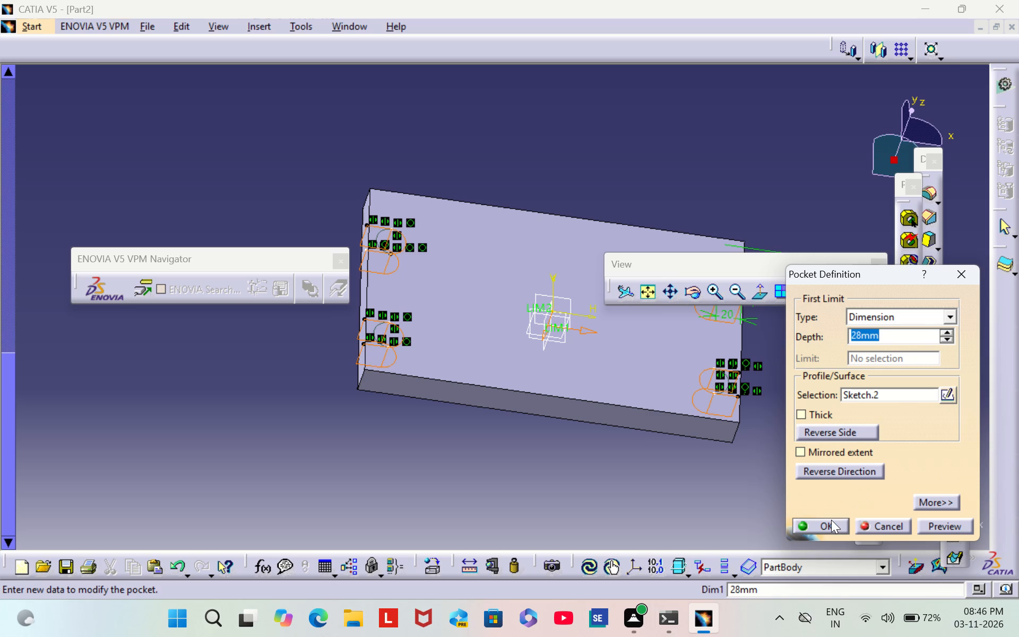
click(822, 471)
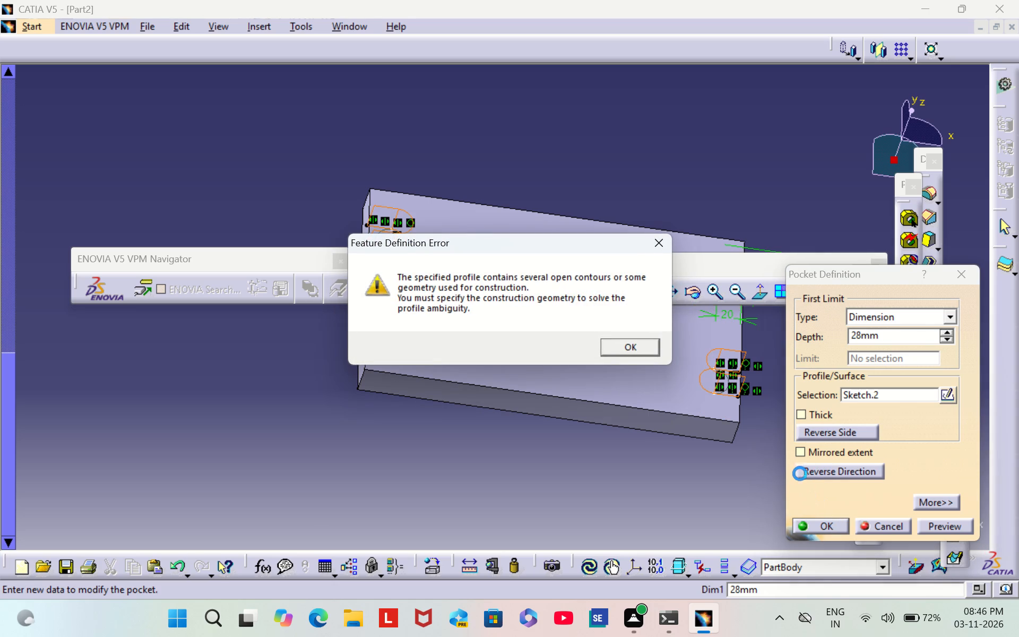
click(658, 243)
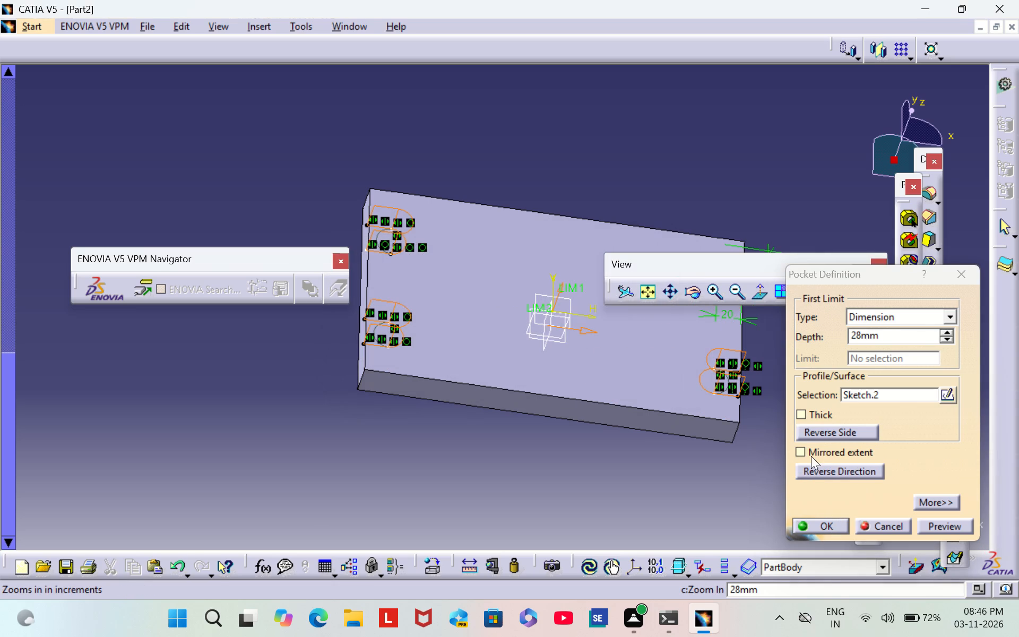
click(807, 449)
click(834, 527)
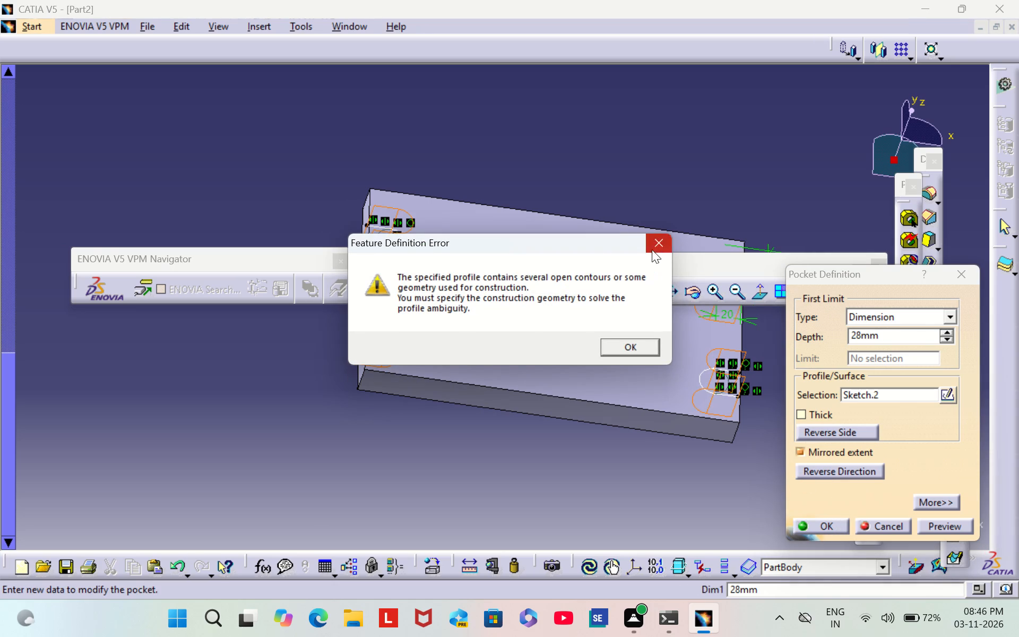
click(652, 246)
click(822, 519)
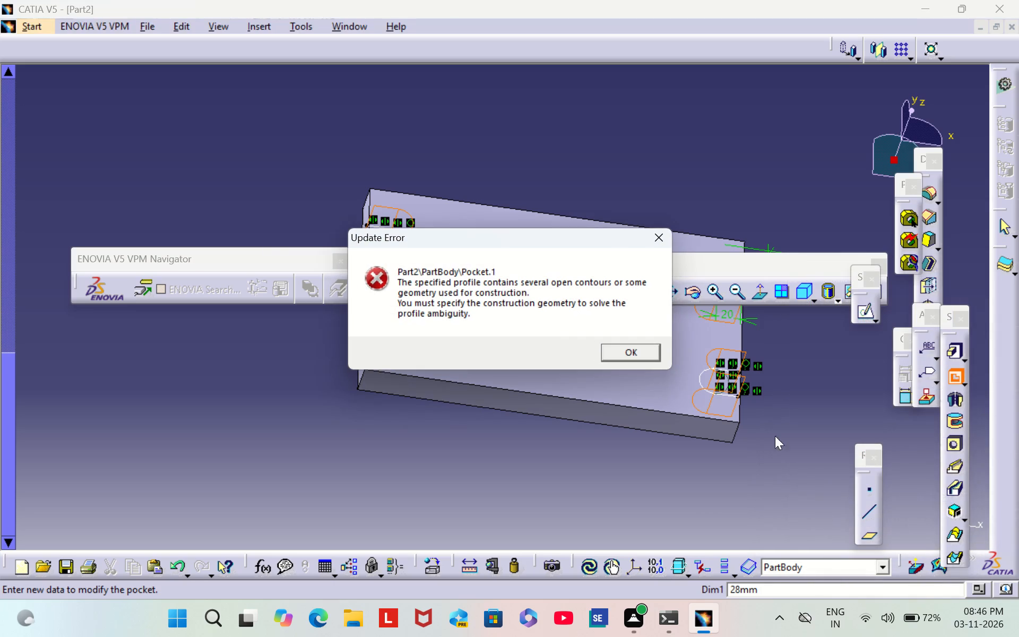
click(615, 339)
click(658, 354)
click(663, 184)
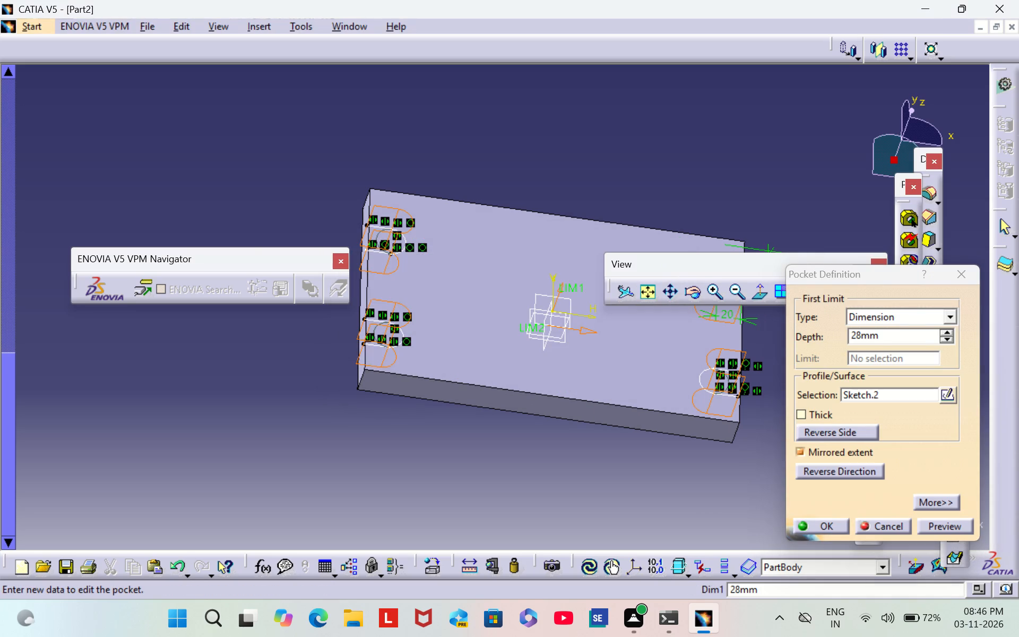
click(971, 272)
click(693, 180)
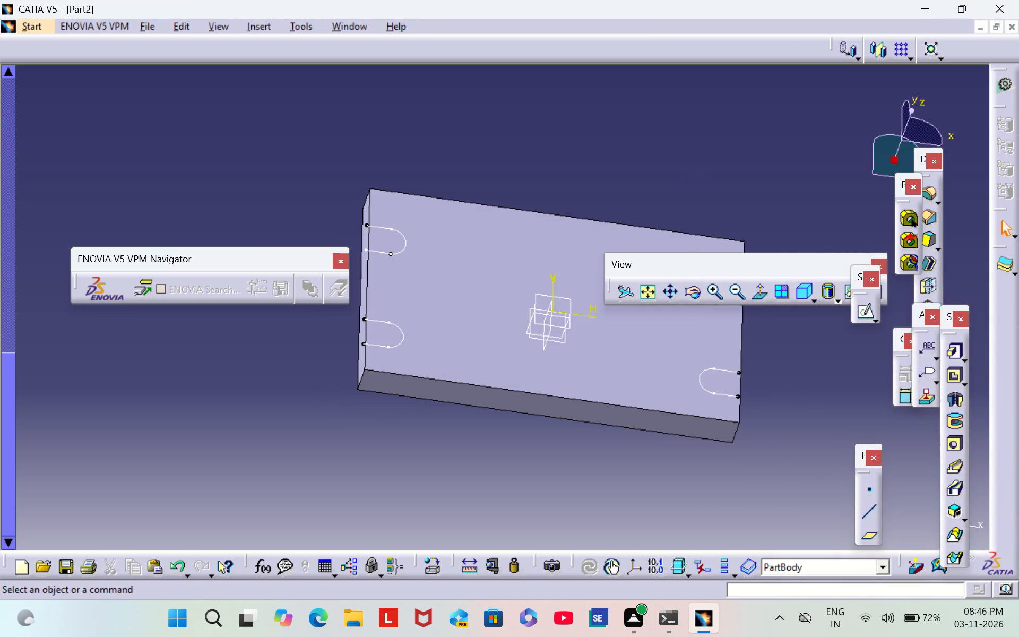
Reopen the slot profile sketch and delete the lines and arcs of both mirrored slots on the plate's opposite edge.
click(861, 314)
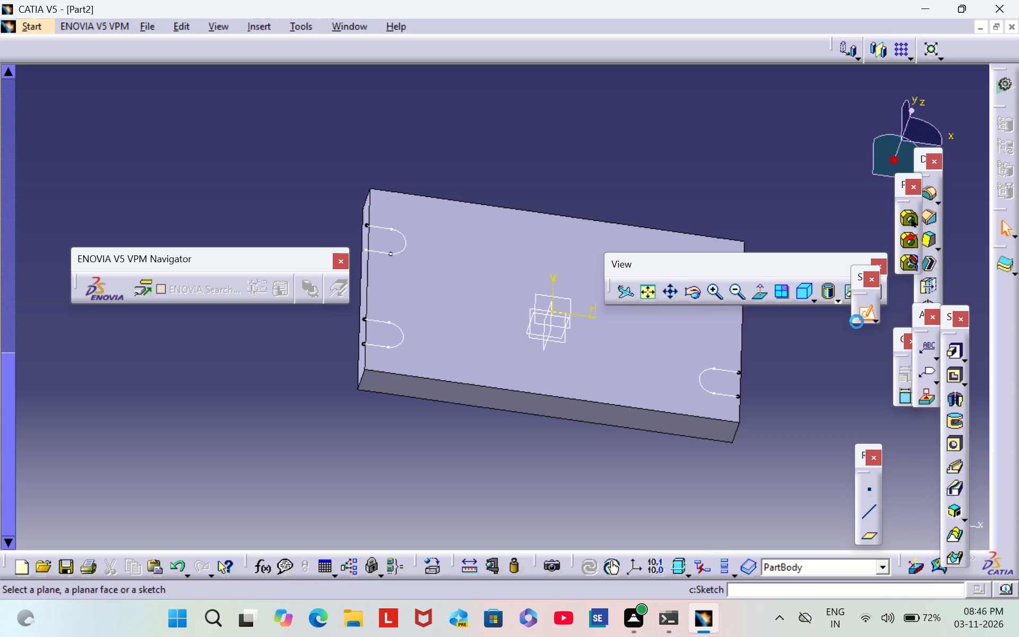
click(723, 369)
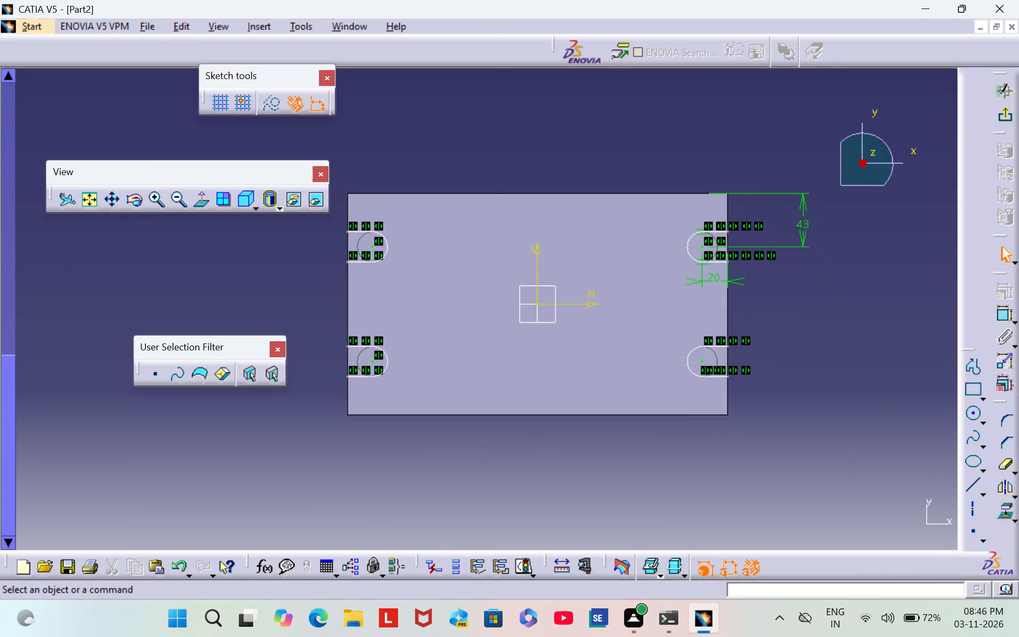
right_click(387, 355)
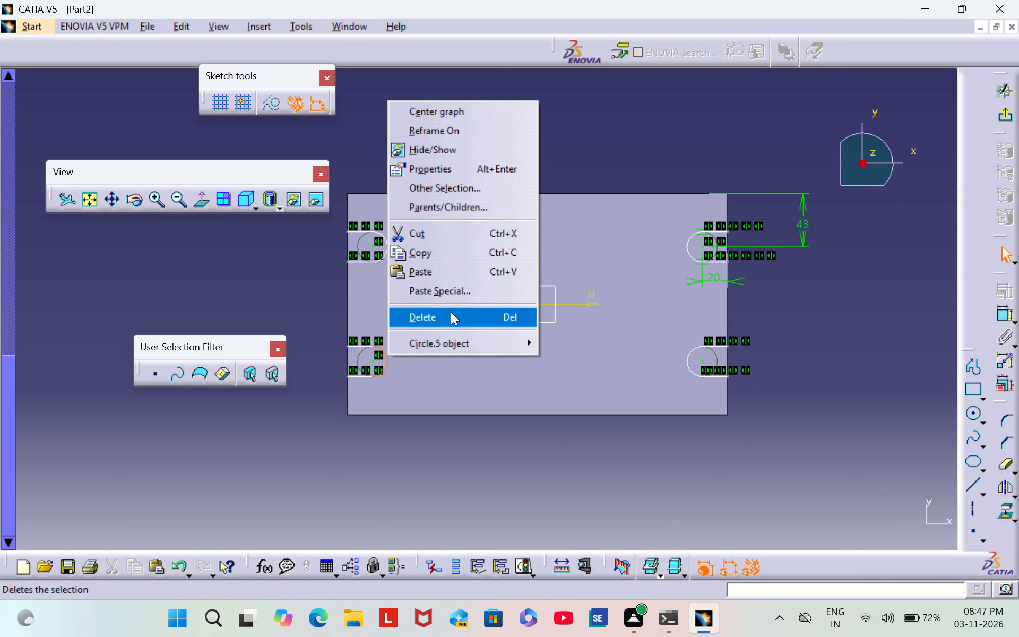
click(448, 315)
drag(351, 216, 357, 222)
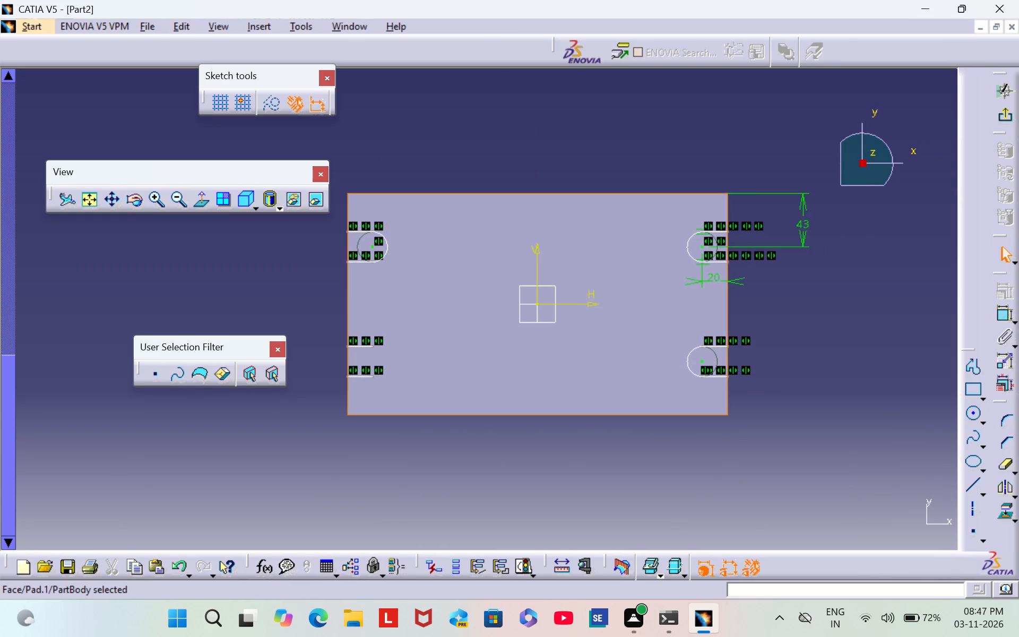
drag(357, 222, 383, 264)
right_click(360, 233)
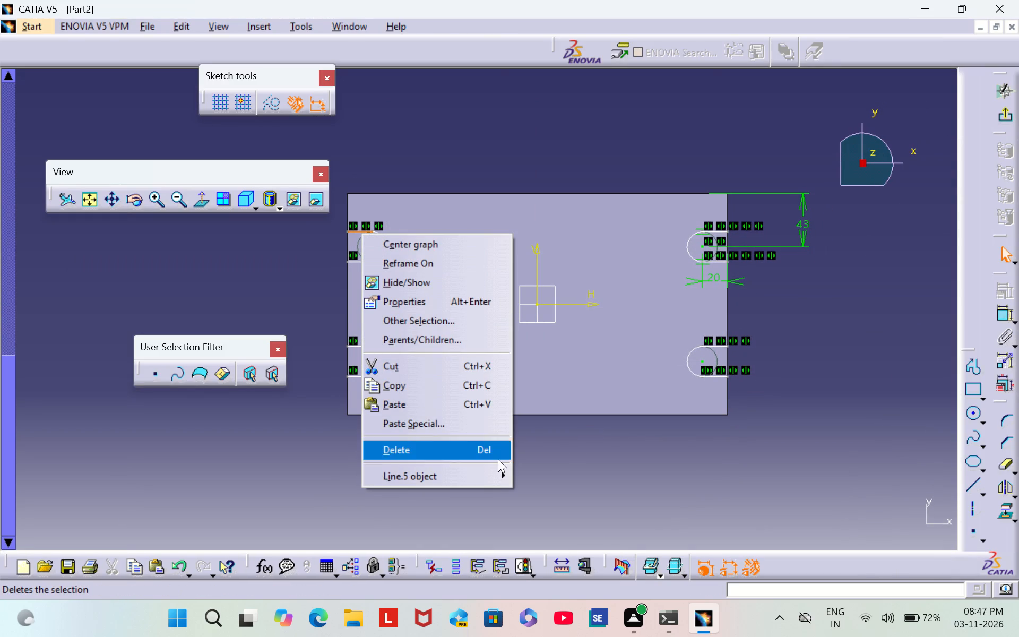
click(488, 451)
right_click(360, 345)
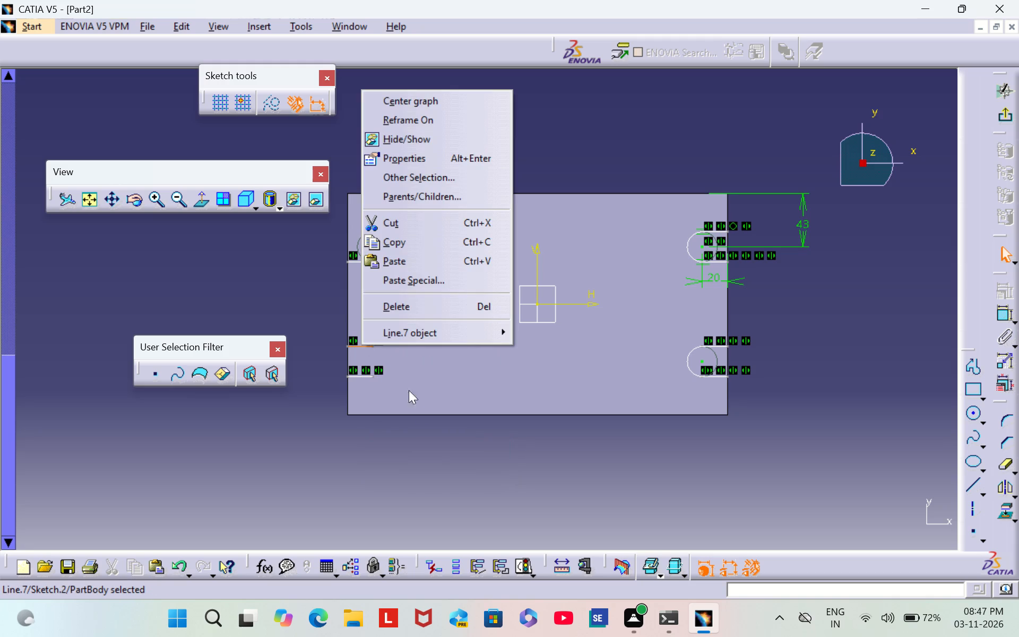
click(425, 308)
right_click(356, 260)
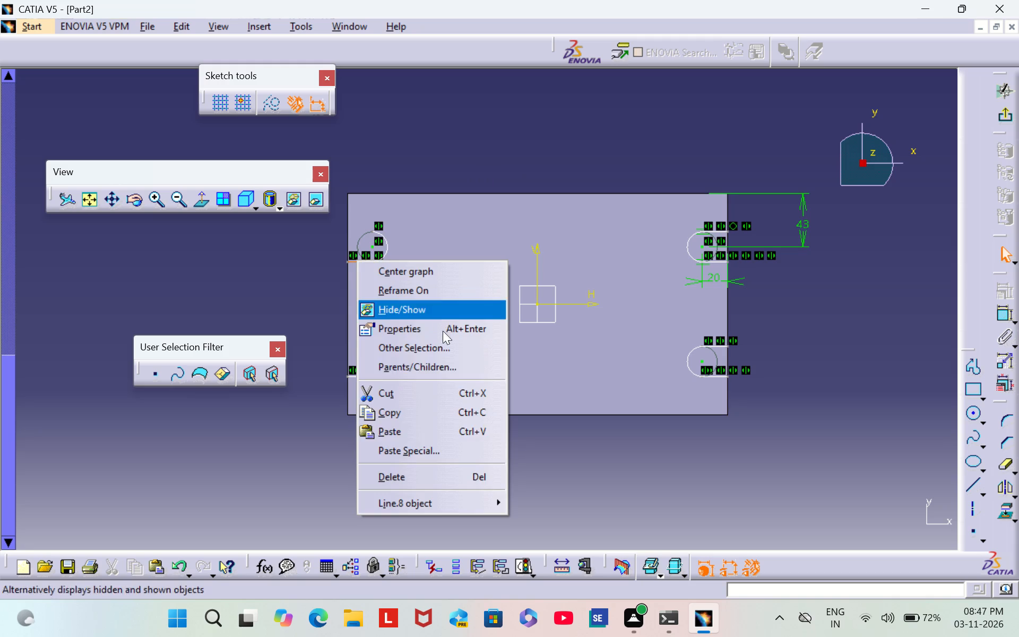
click(452, 477)
right_click(387, 251)
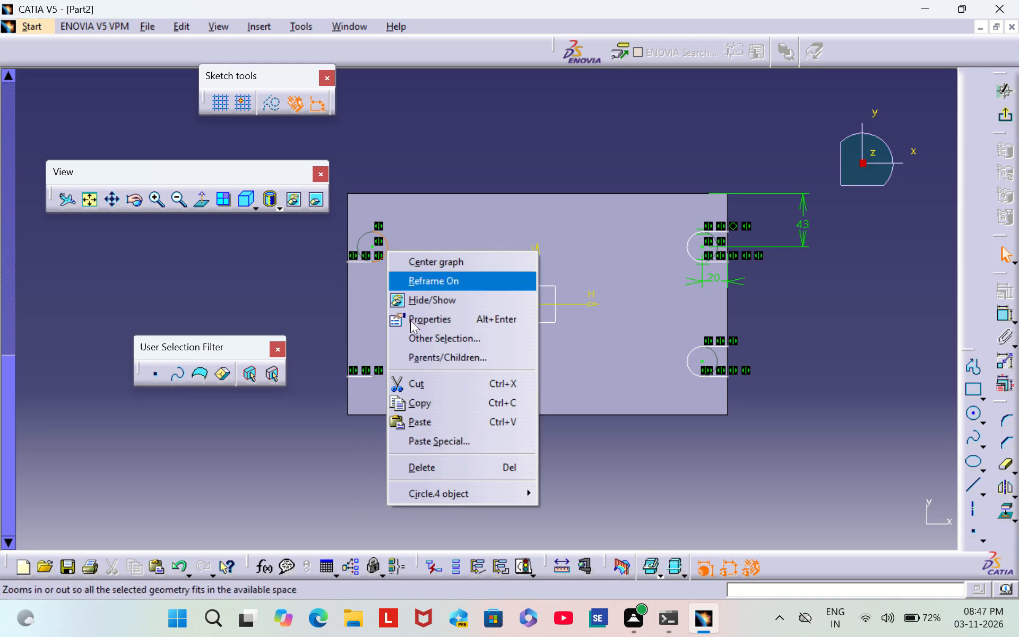
click(450, 470)
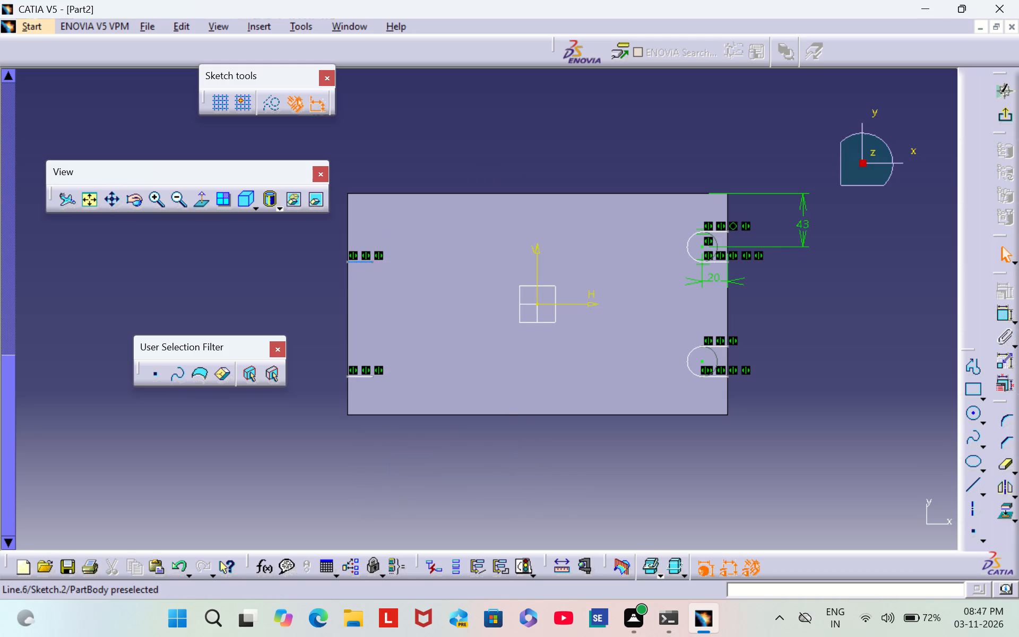
right_click(356, 260)
click(450, 483)
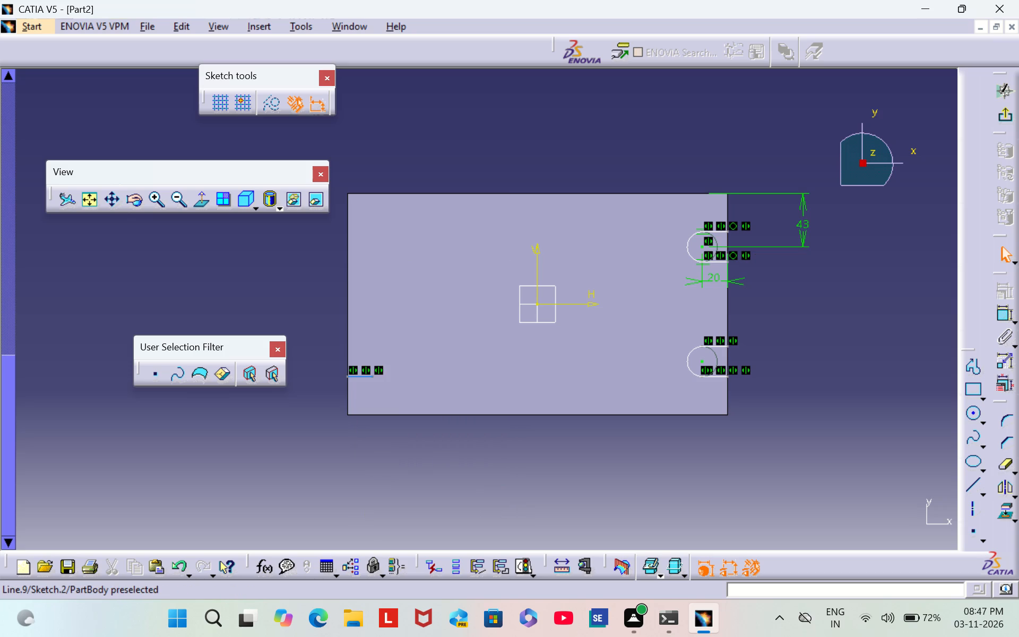
right_click(357, 378)
click(417, 345)
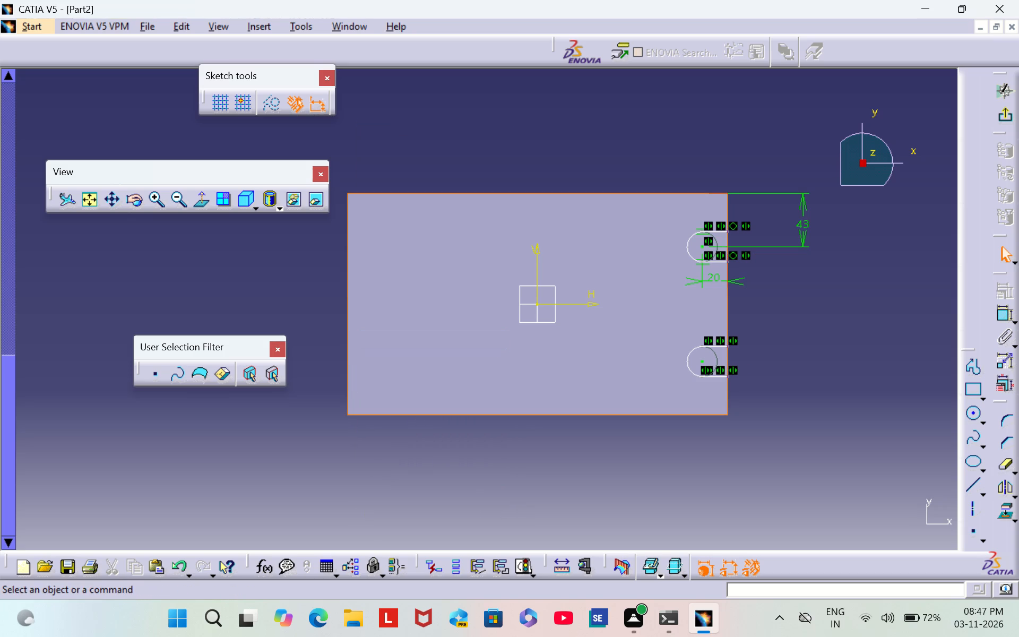
Delete the lower mirrored slot's two straight lines and arc, and exit the sketch with only the original profile.
right_click(713, 345)
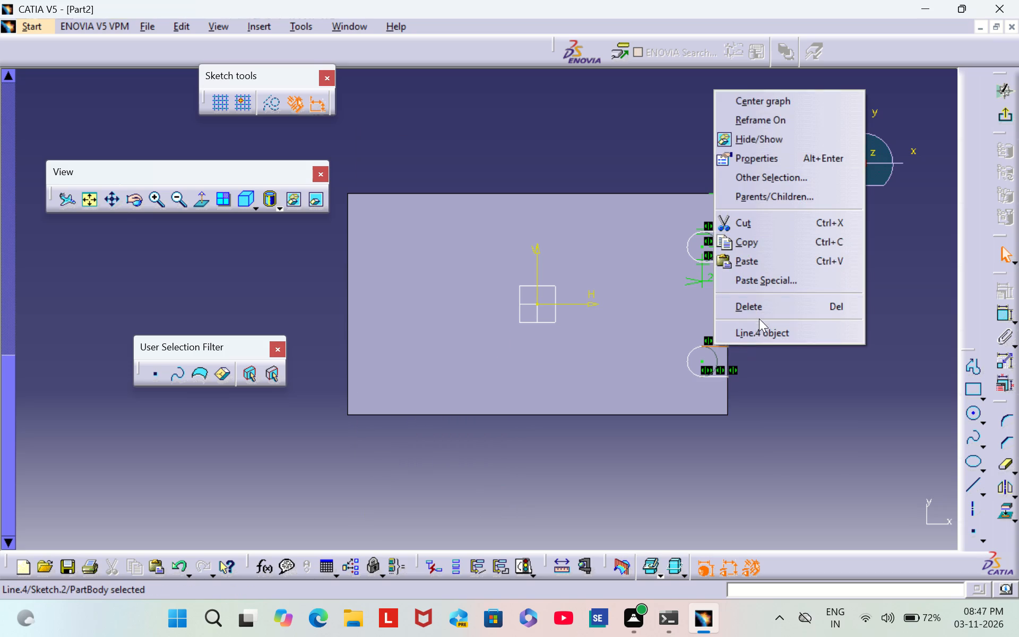
click(760, 313)
right_click(687, 361)
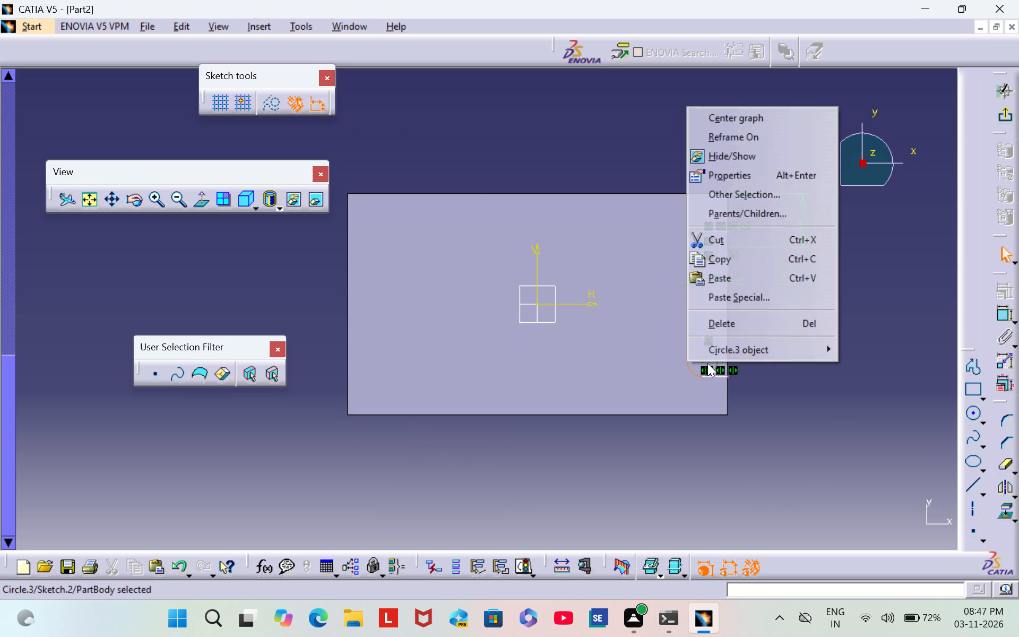
click(742, 323)
right_click(714, 374)
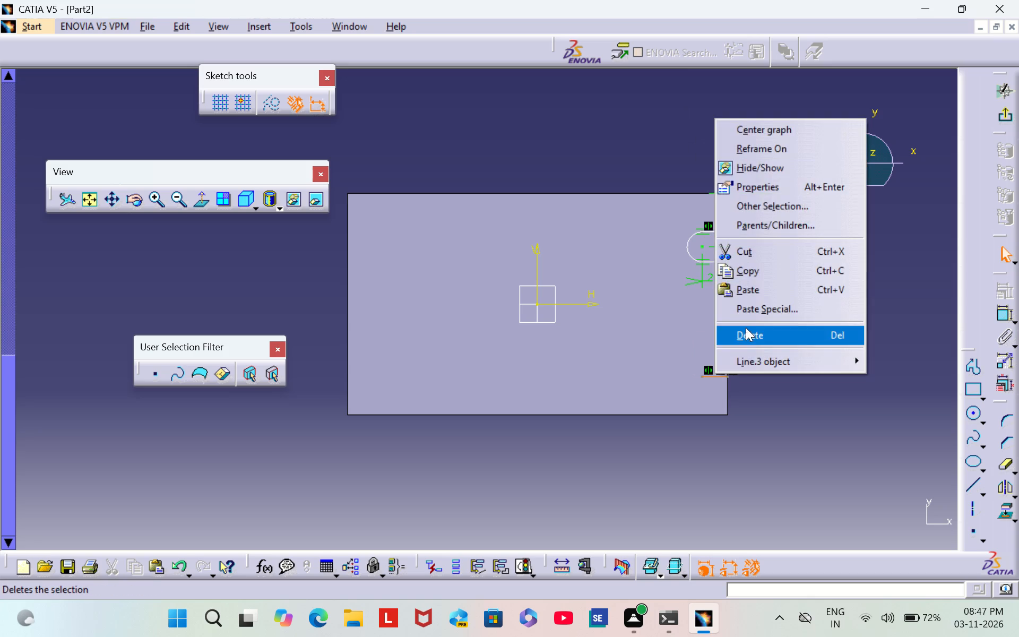
click(746, 328)
click(1011, 118)
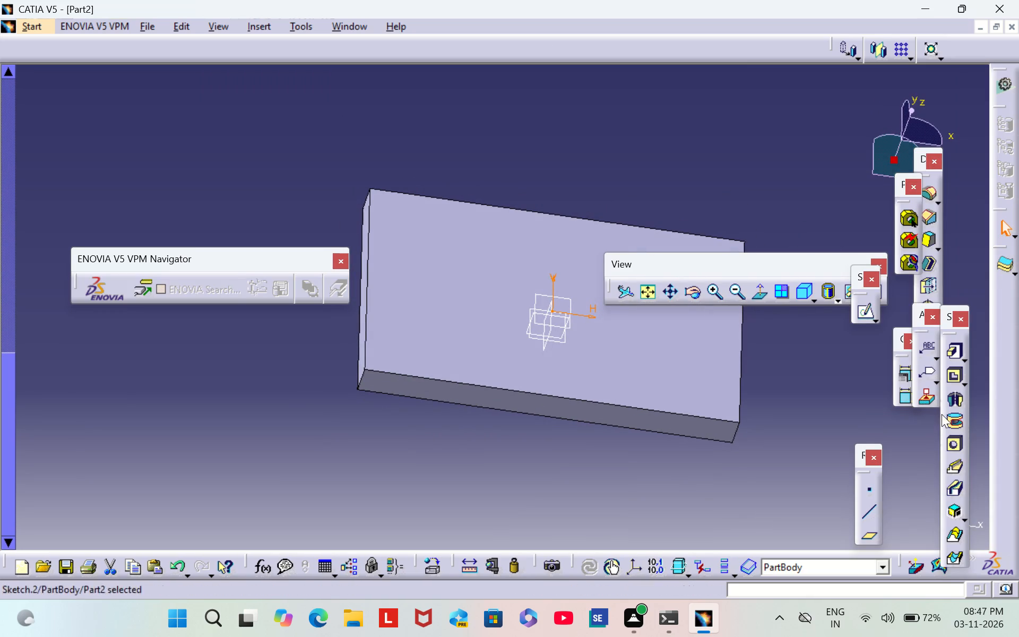
Pocket the remaining open slot profile 28 mm deep with mirrored extent.
click(954, 379)
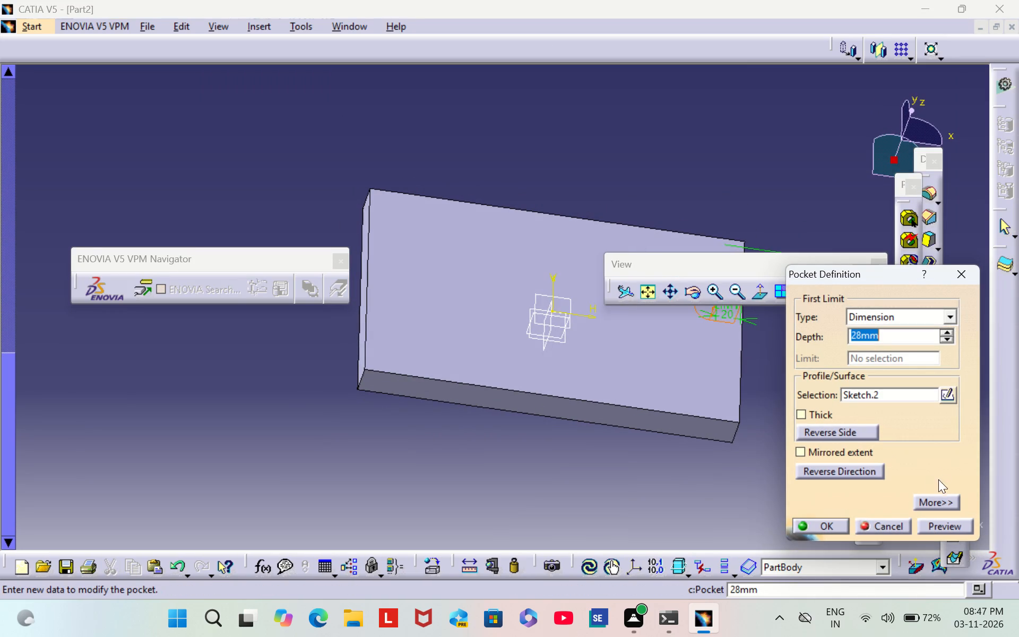
click(817, 447)
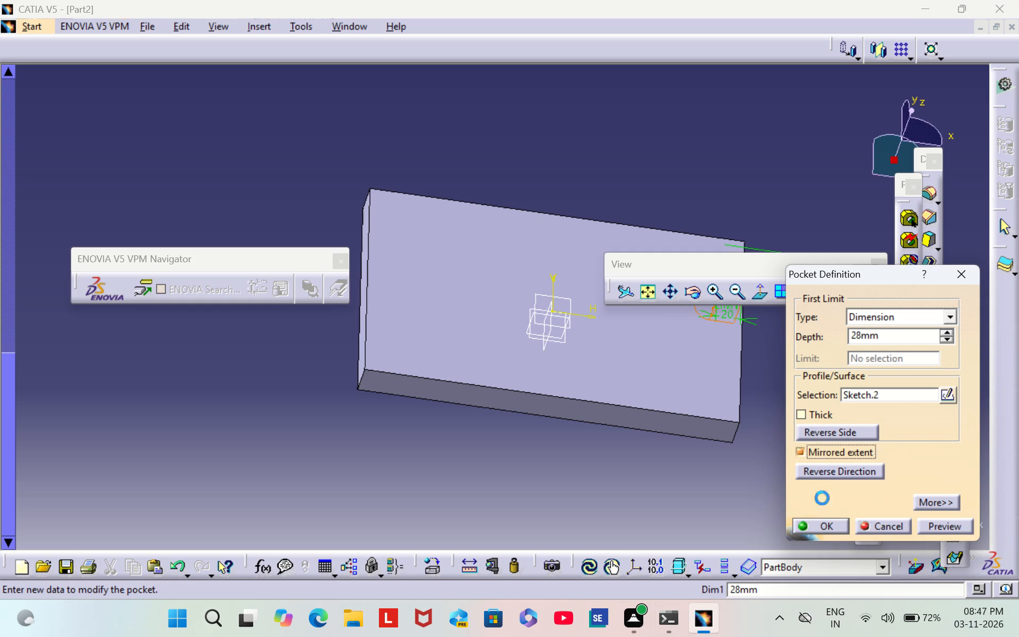
click(823, 518)
click(763, 389)
Start a sketch on the plate's large face and draw a circle of about 12.6 mm radius at about H 121, V -56 mm.
middle_drag(793, 226, 606, 245)
middle_drag(505, 225, 457, 280)
right_drag(505, 225, 457, 280)
click(455, 285)
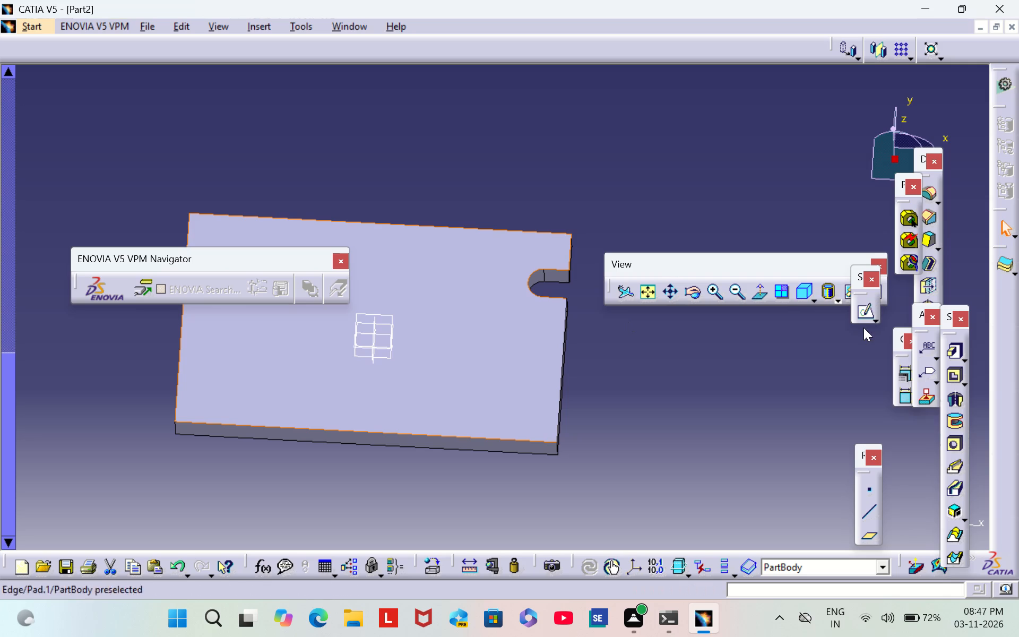
click(861, 305)
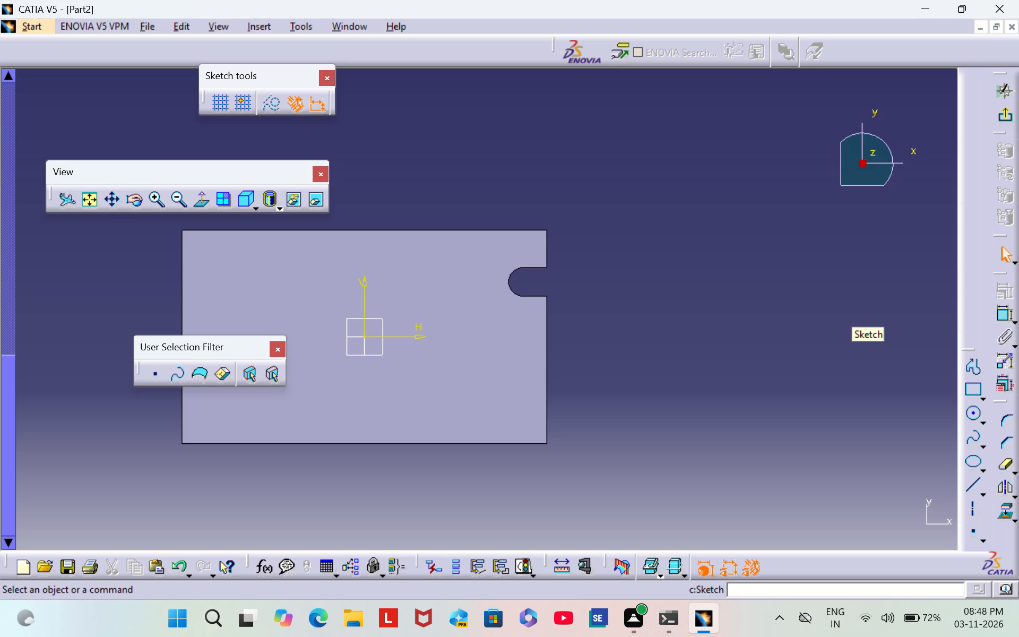
scroll(659, 371, down, 1)
middle_drag(659, 371, 762, 298)
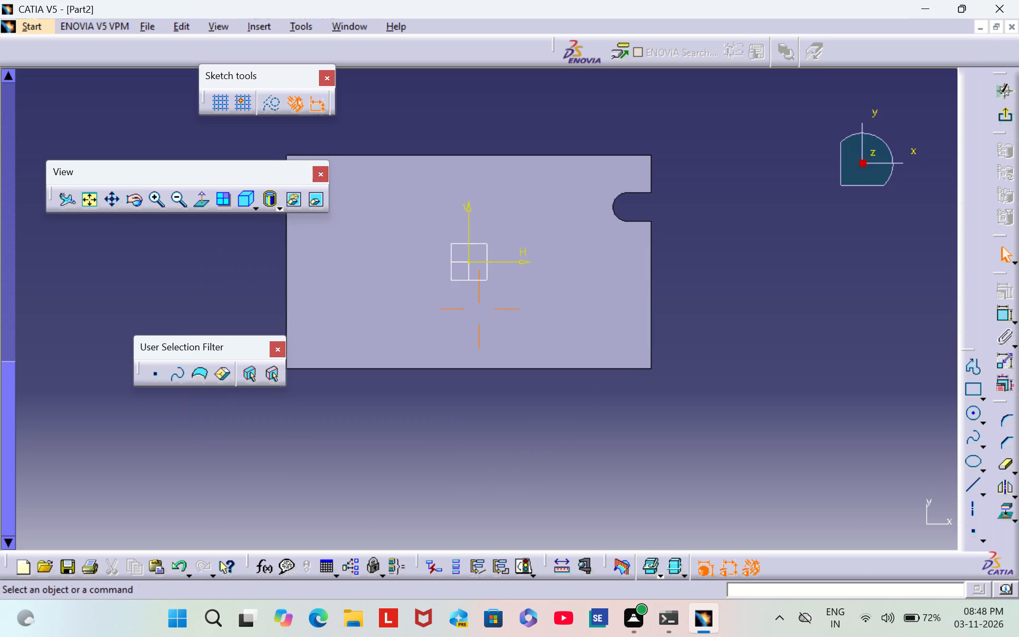
click(973, 412)
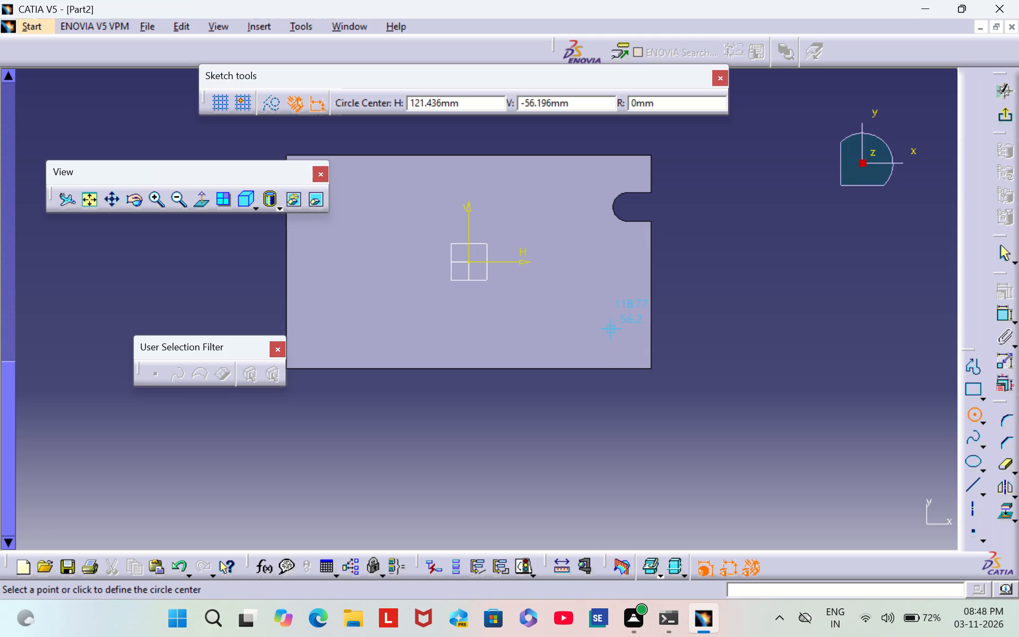
click(613, 326)
click(628, 339)
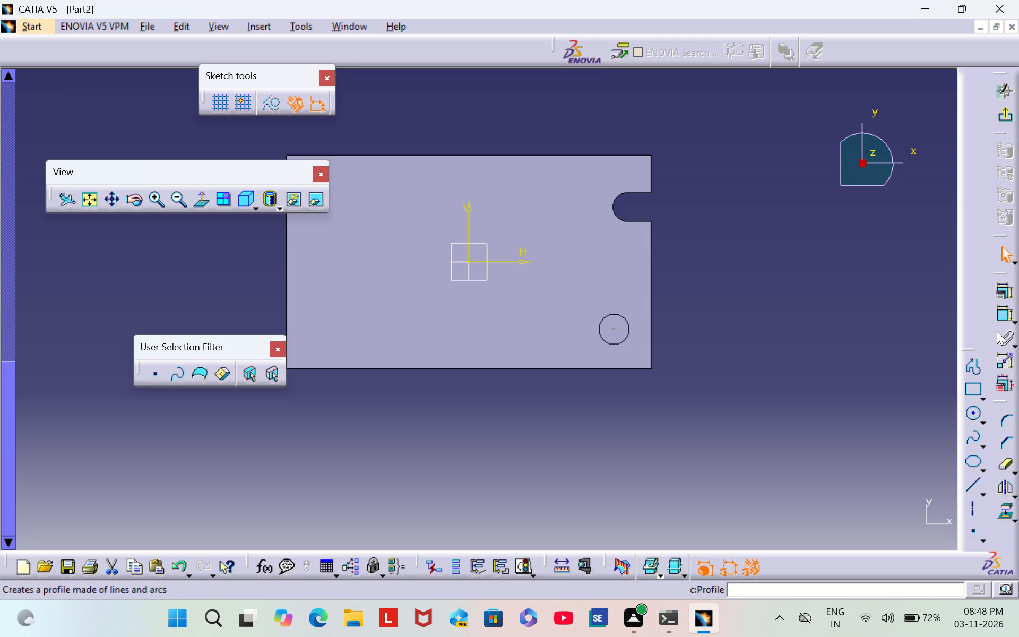
Dimension the new circle's radius and set it to 14 mm.
click(1001, 318)
click(730, 345)
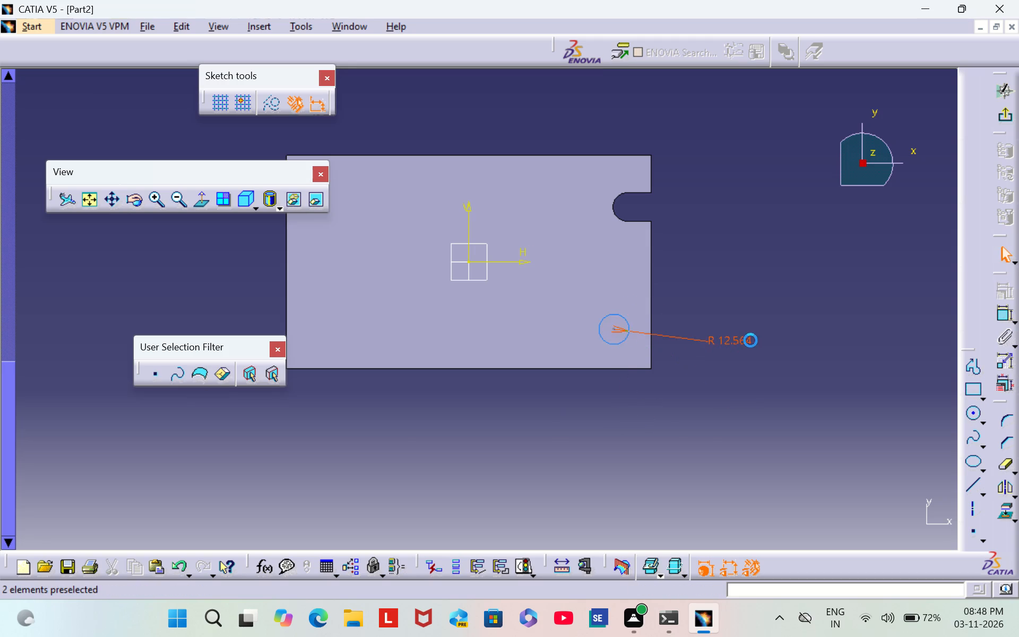
double_click(736, 341)
key(BackSpace)
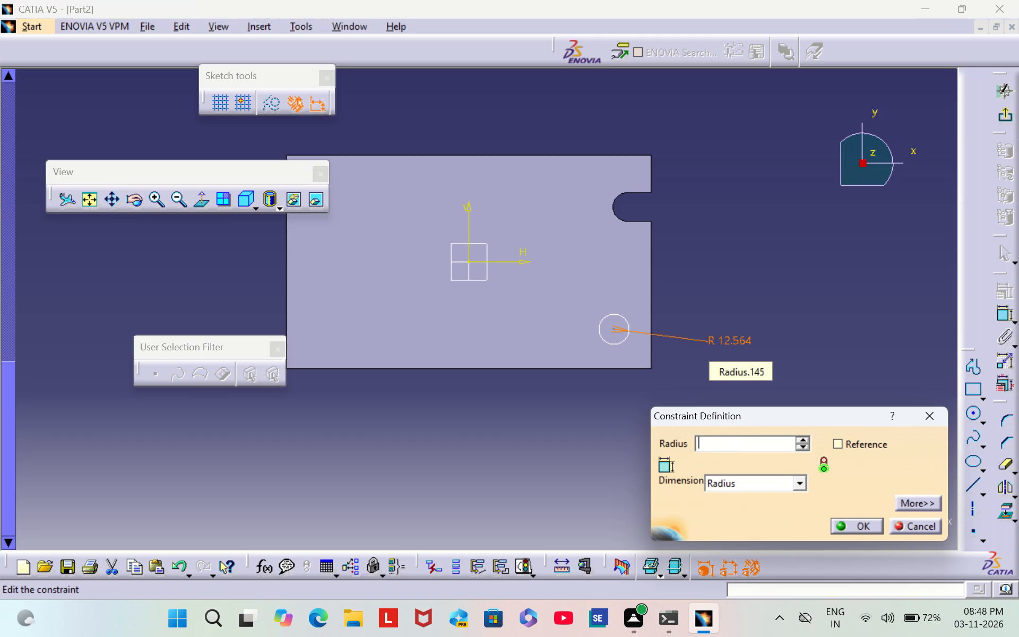
text(14)
key(Return)
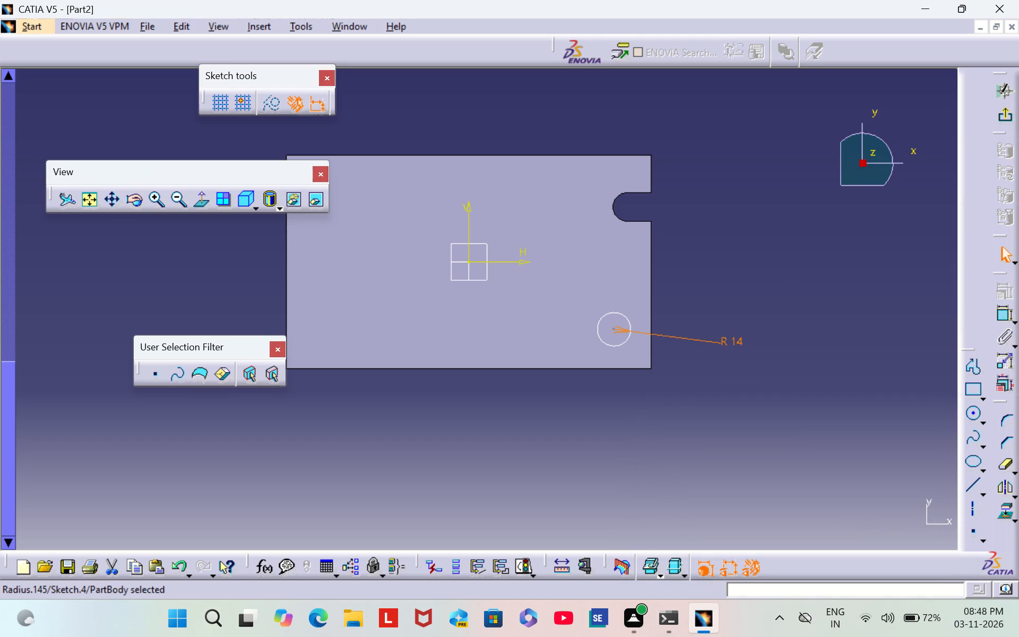
click(802, 288)
Draw two horizontal lines about 30 mm long from the circle's uppermost and lowermost points to the plate's adjacent short edge.
double_click(972, 480)
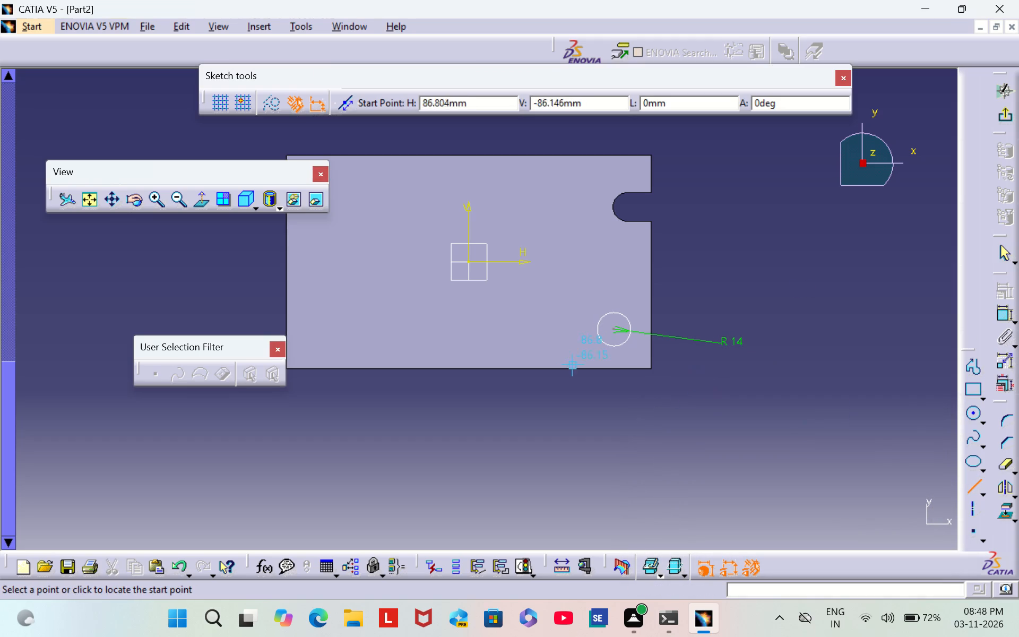
click(614, 312)
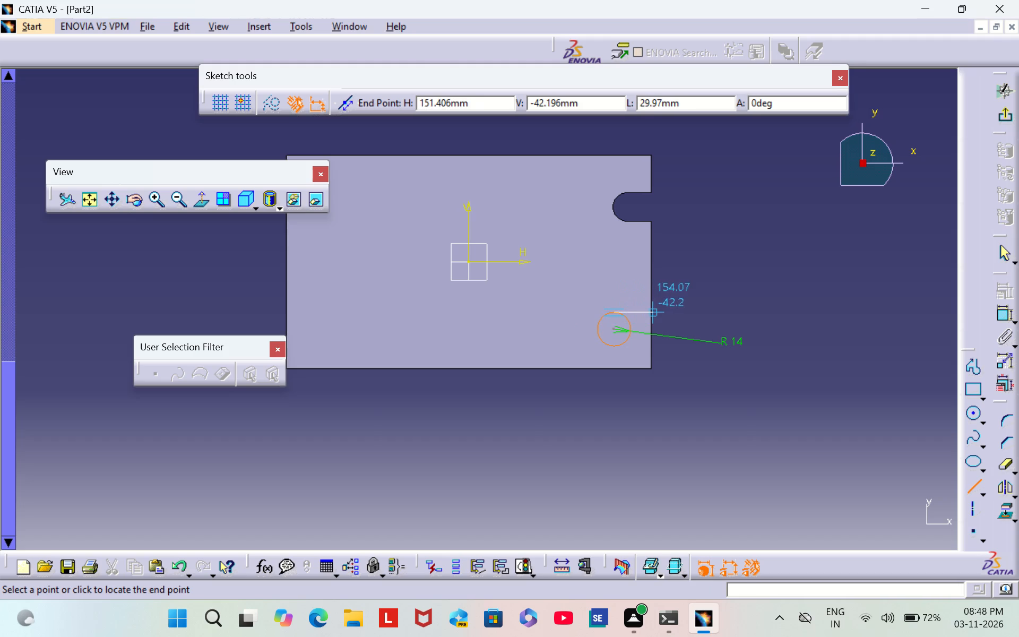
click(651, 313)
click(738, 330)
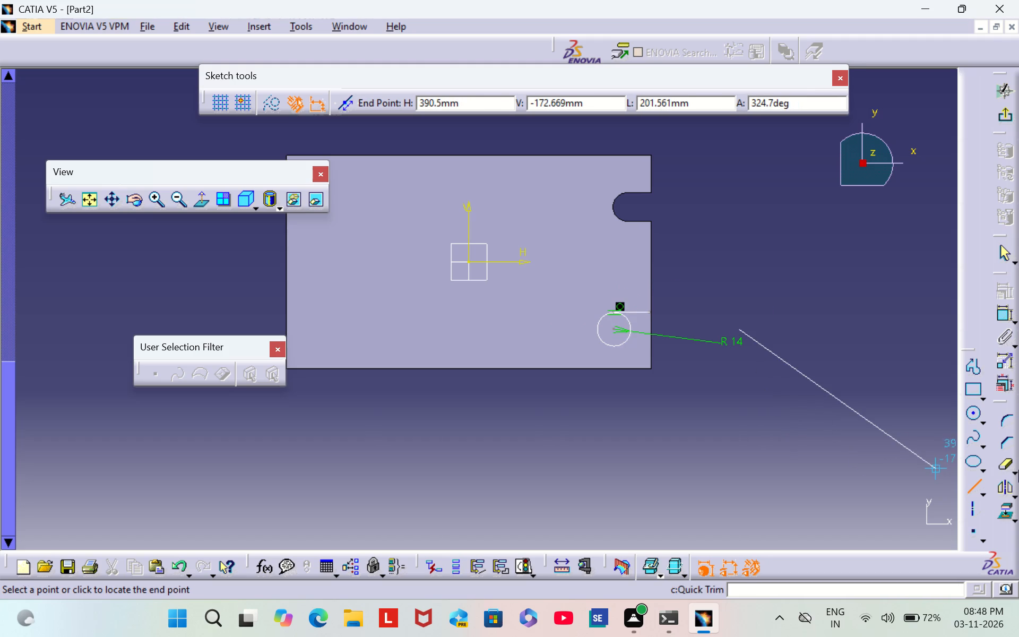
key(Escape)
key(Escape)
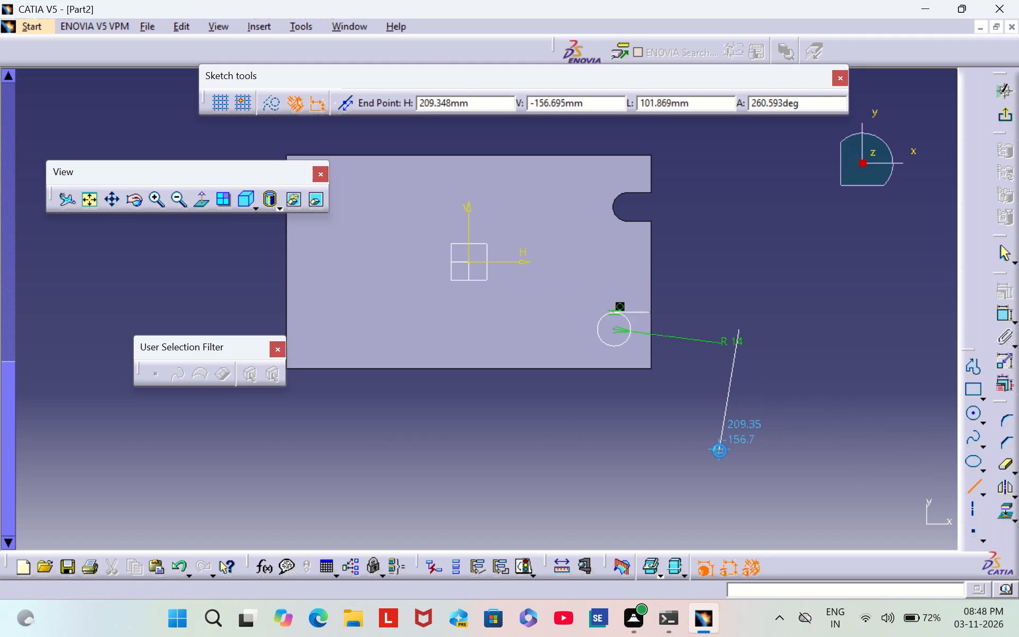
double_click(967, 489)
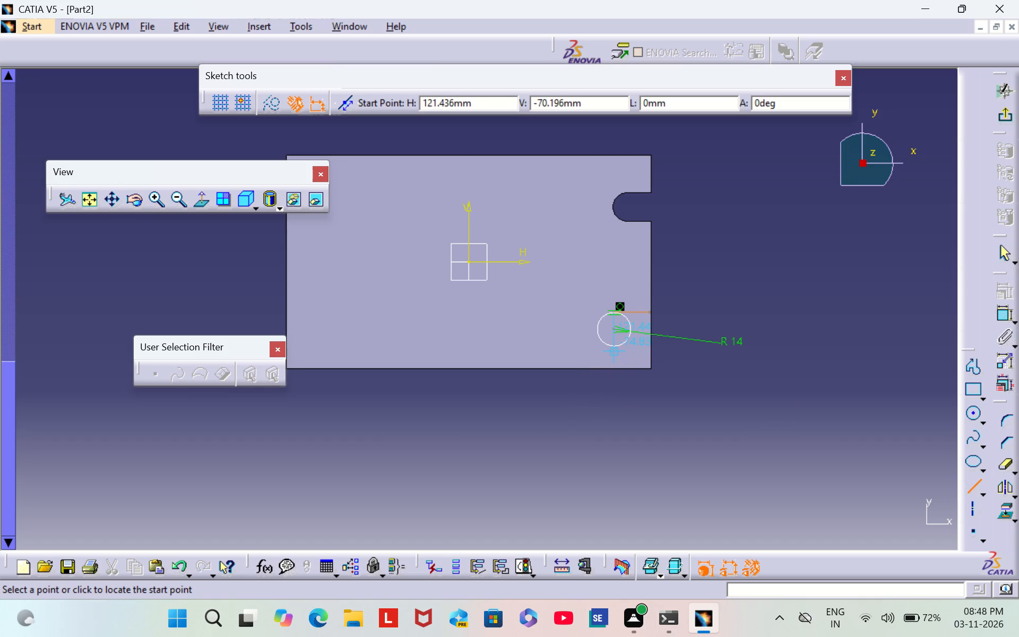
click(615, 346)
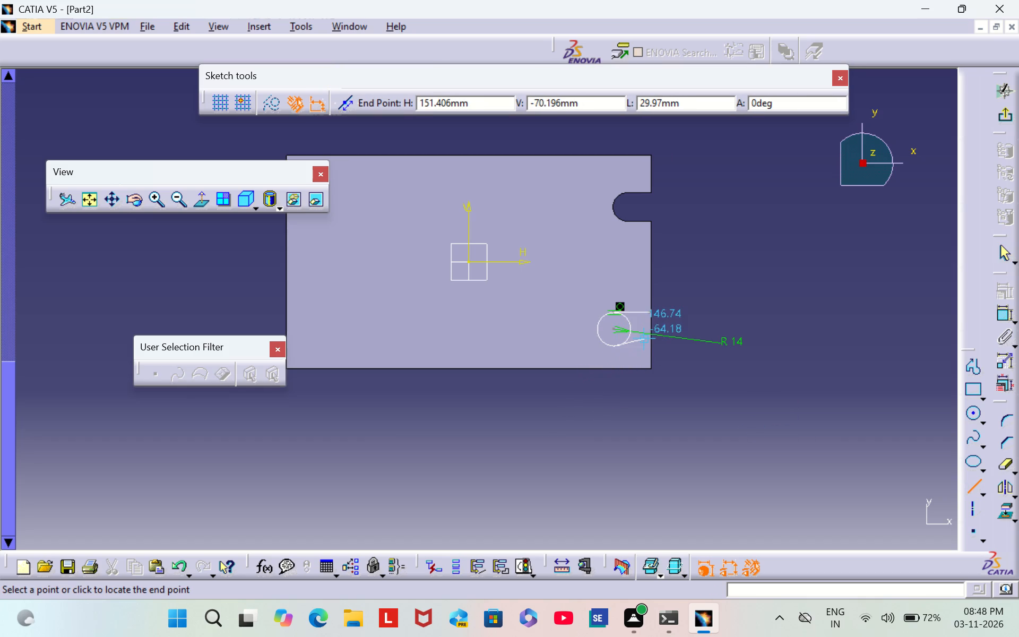
click(650, 347)
click(784, 331)
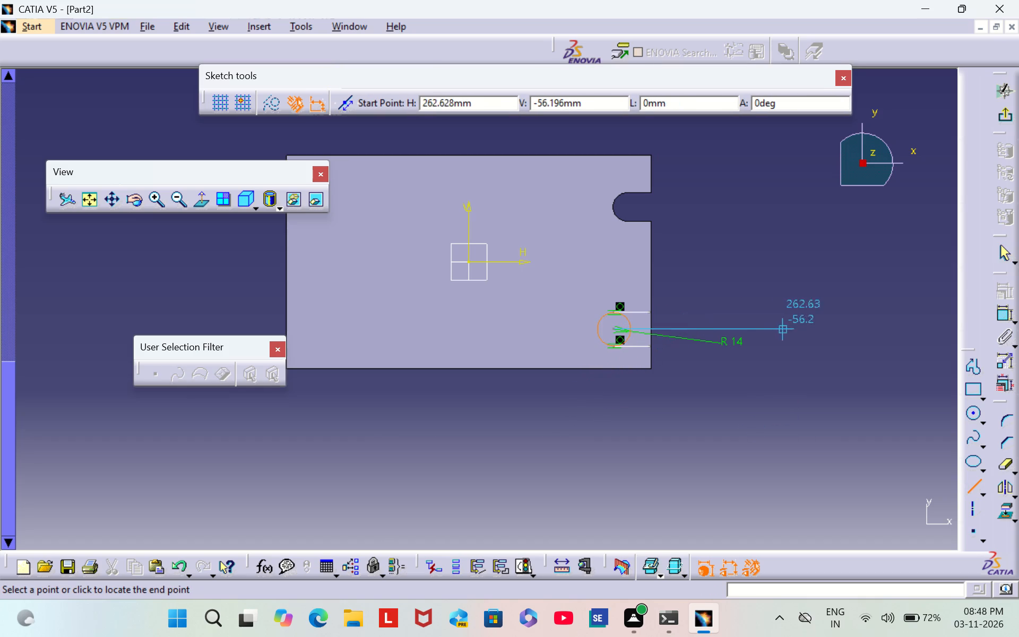
key(Escape)
key(Escape)
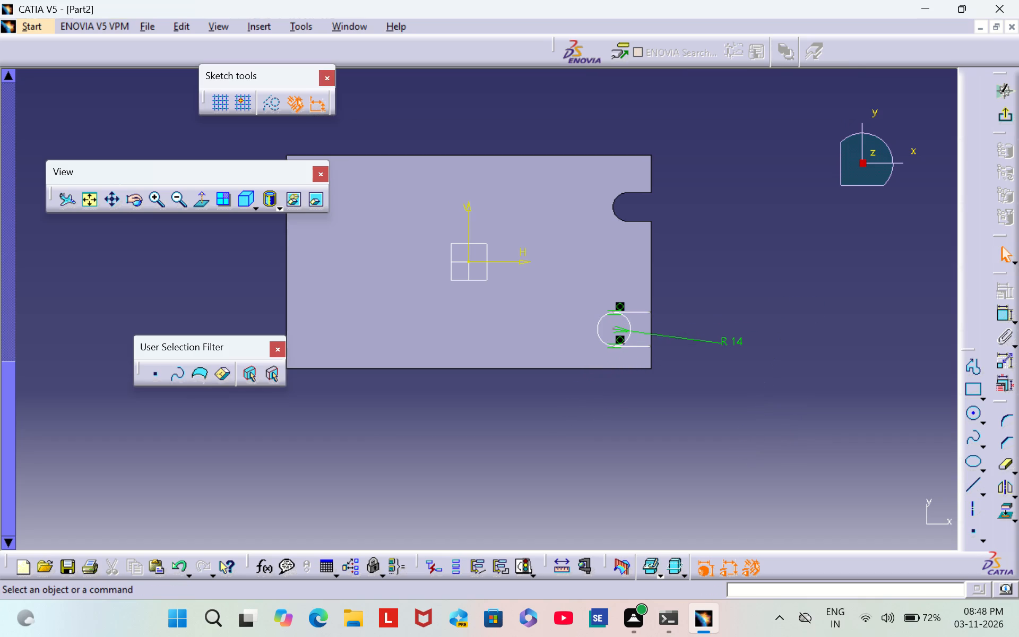
drag(756, 194, 754, 225)
Dimension the circle centre's distance from the plate's lower long edge and set it to 43 mm.
double_click(1006, 312)
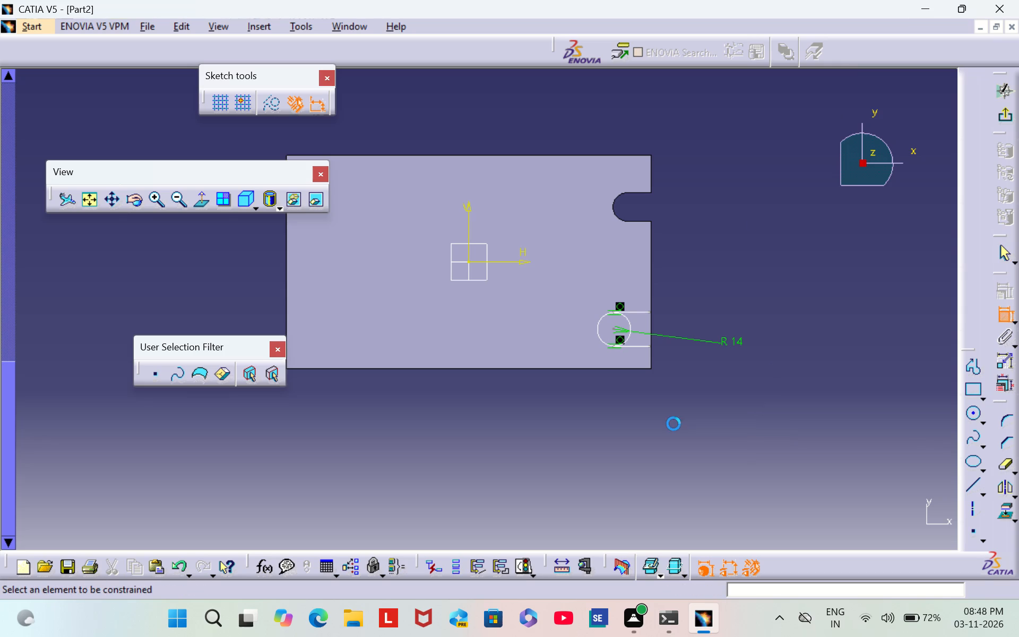
click(613, 328)
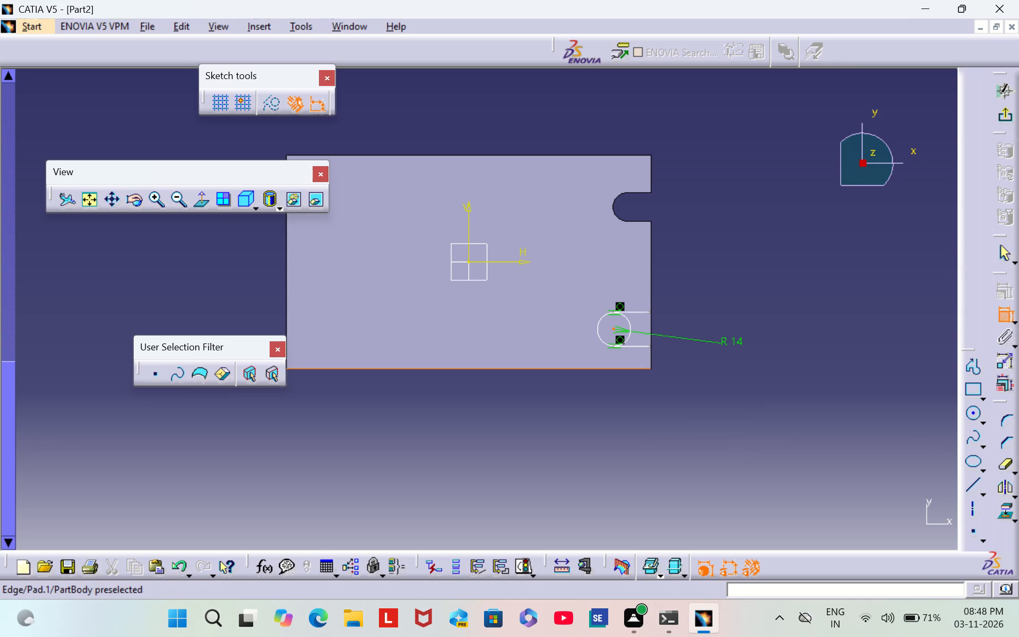
click(620, 371)
click(808, 346)
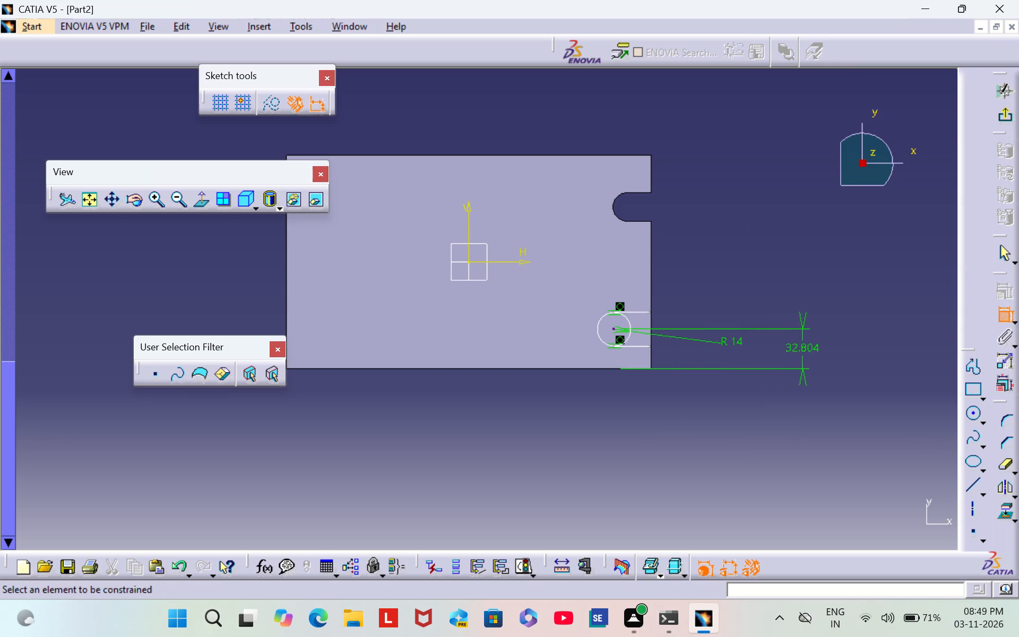
double_click(808, 346)
key(BackSpace)
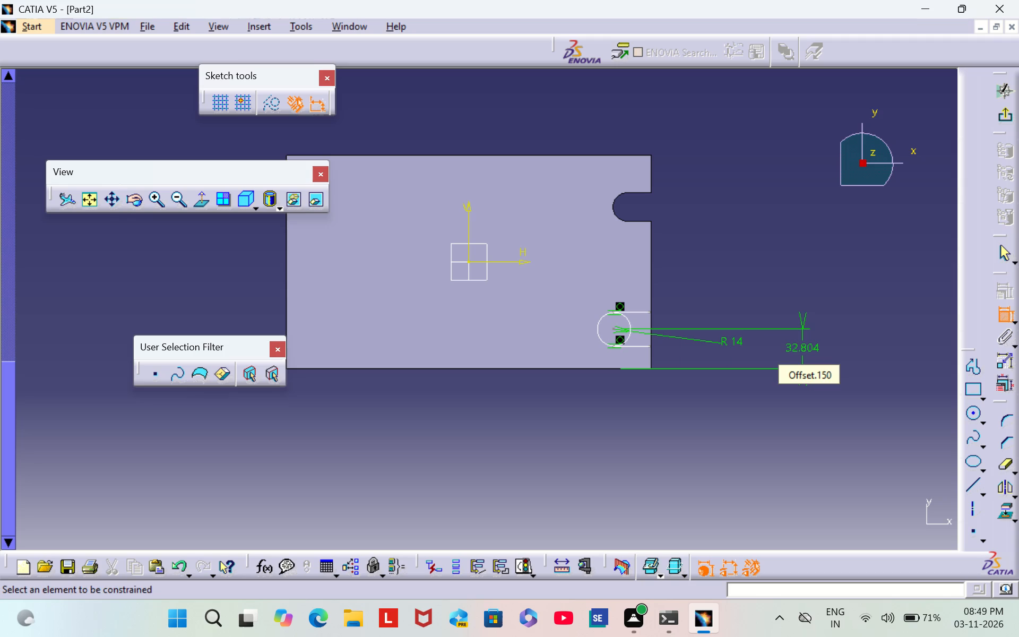
double_click(808, 347)
key(BackSpace)
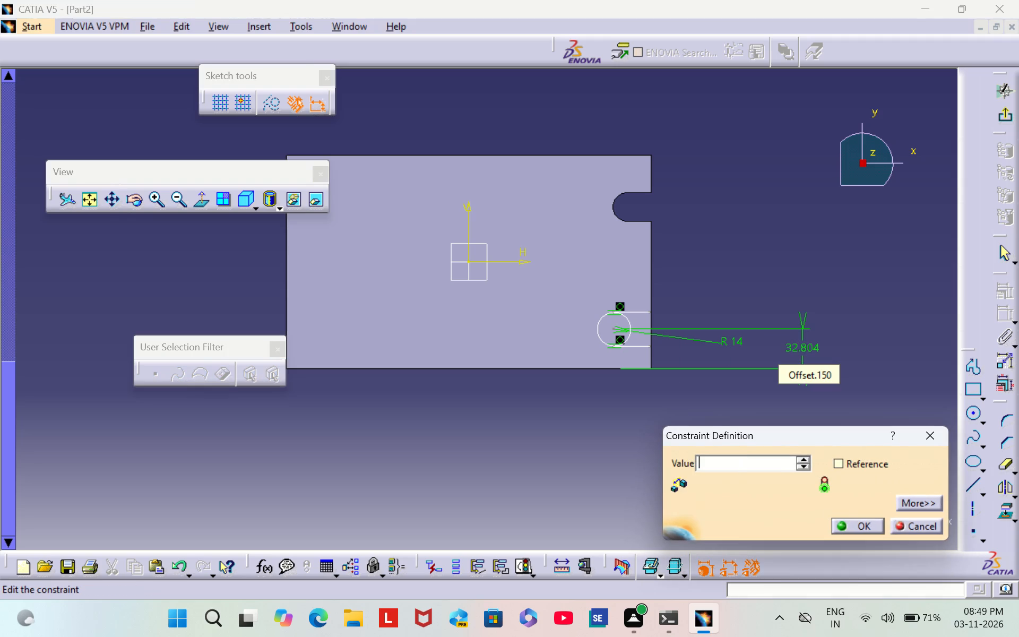
text(43)
key(Return)
click(849, 285)
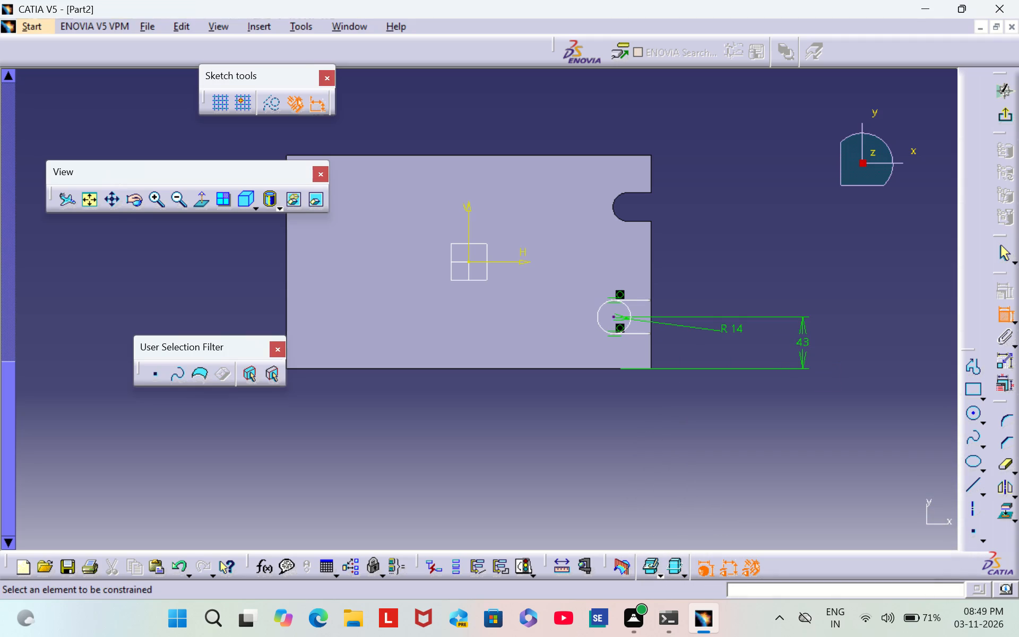
Dimension the circle centre's distance from the plate's adjacent short edge and set it to 20 mm.
click(612, 316)
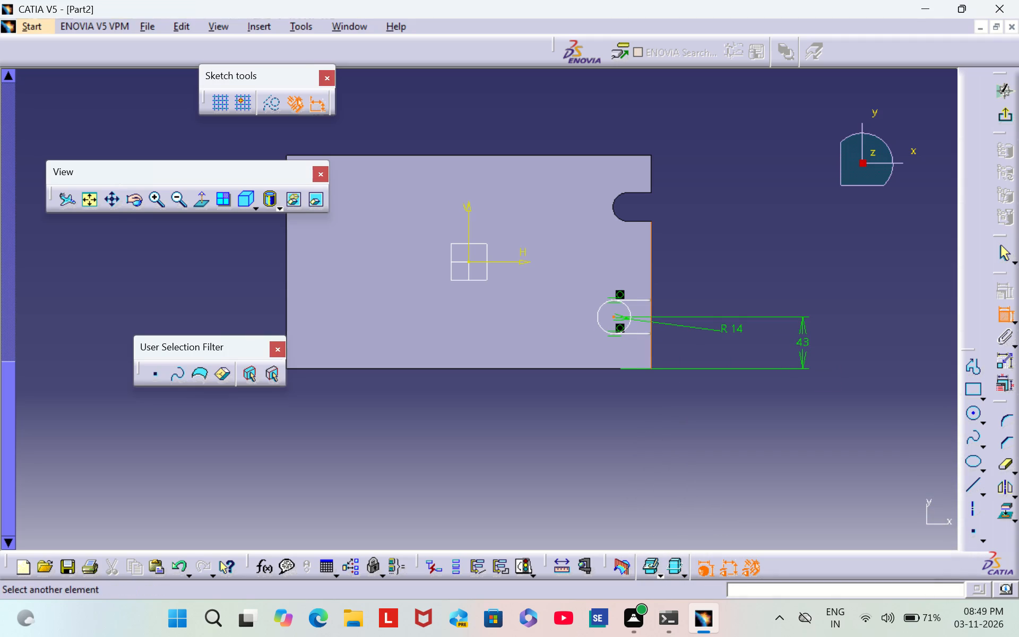
click(649, 349)
click(614, 409)
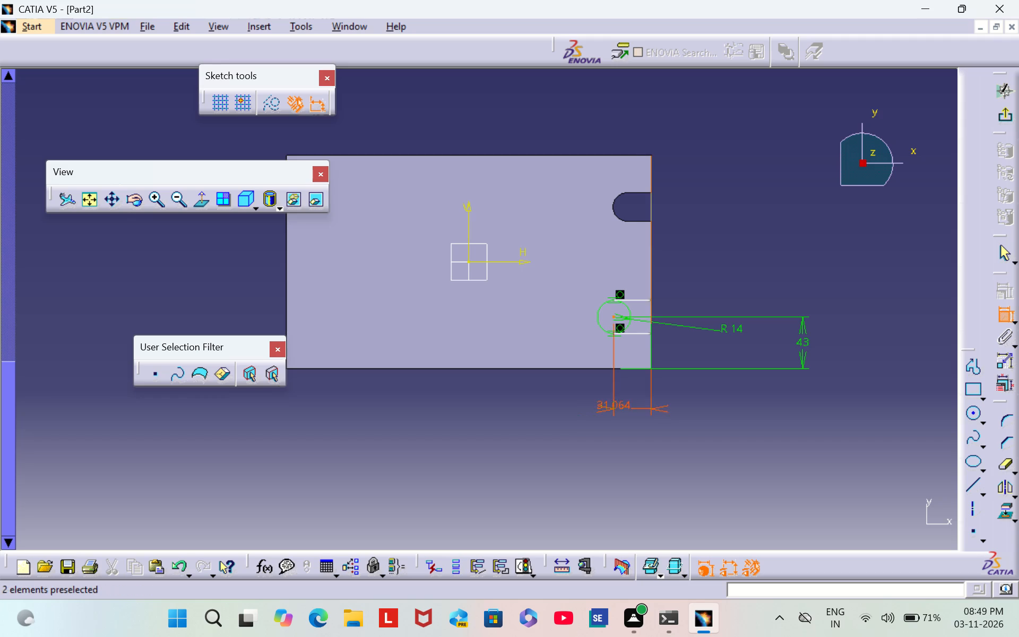
double_click(610, 404)
key(BackSpace)
text(20)
key(Return)
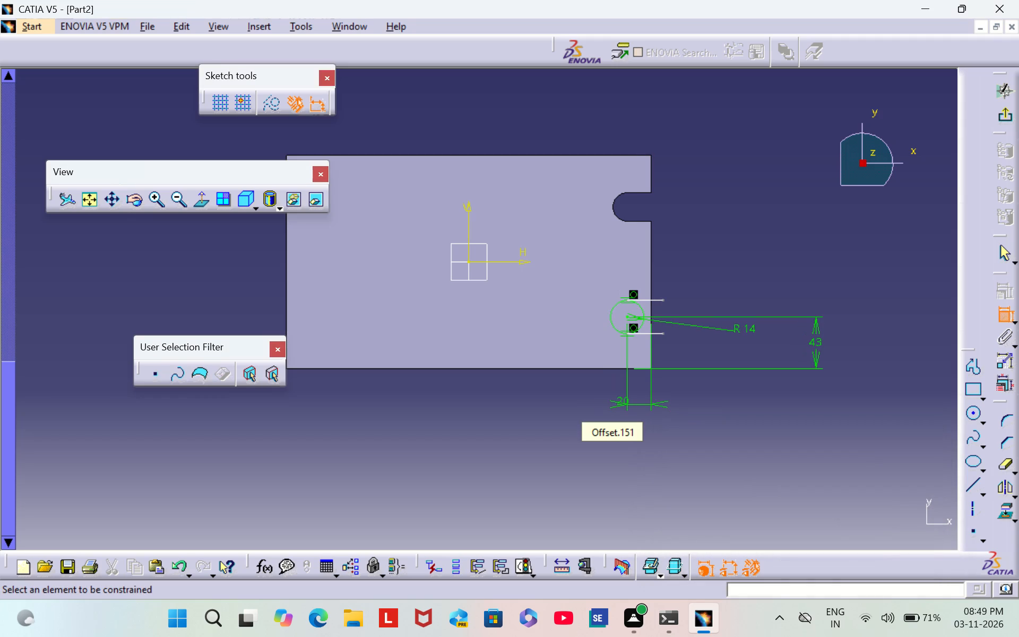
click(711, 238)
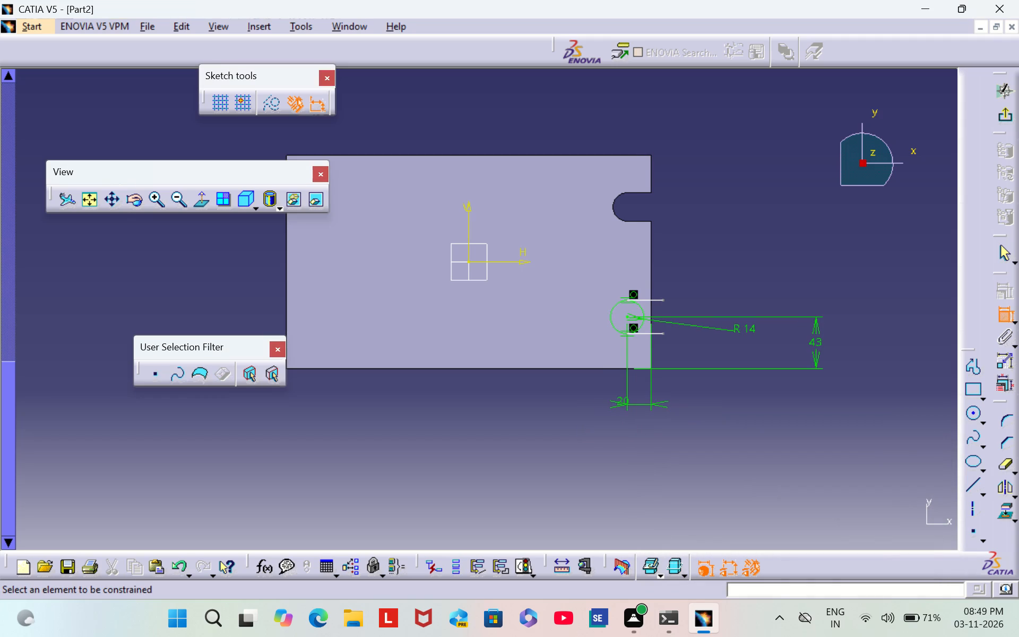
Constrain the outer endpoints of both horizontal lines coincident with the plate's short edge.
click(662, 301)
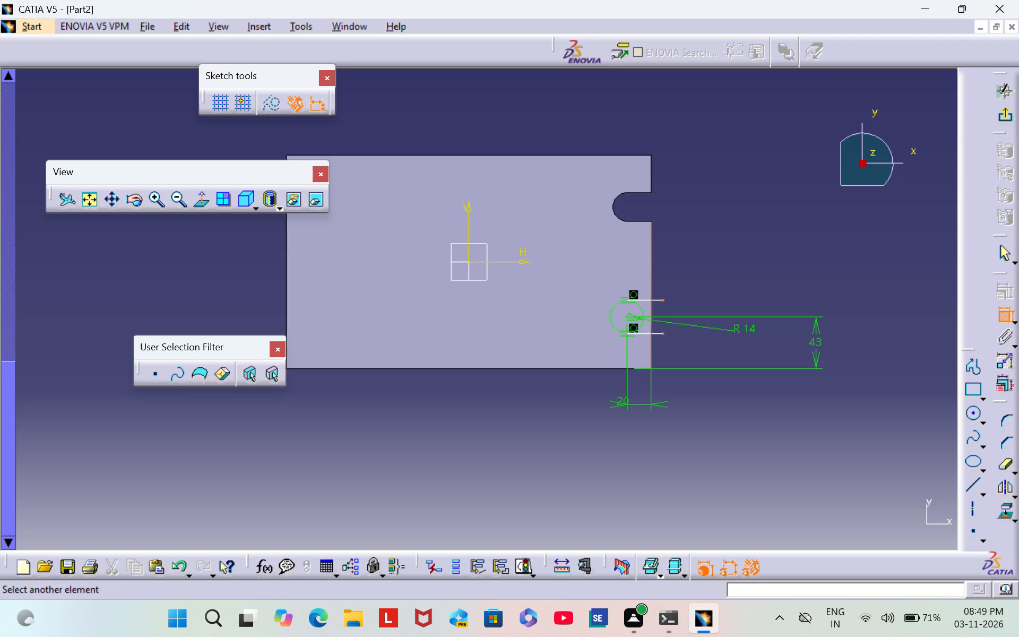
click(650, 289)
right_click(658, 287)
click(717, 358)
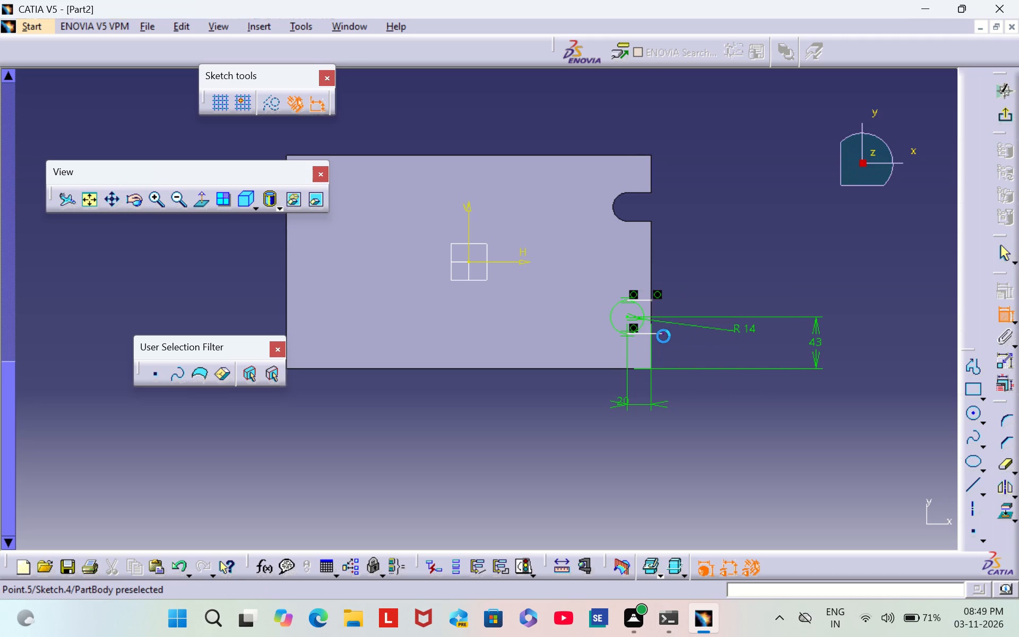
click(661, 333)
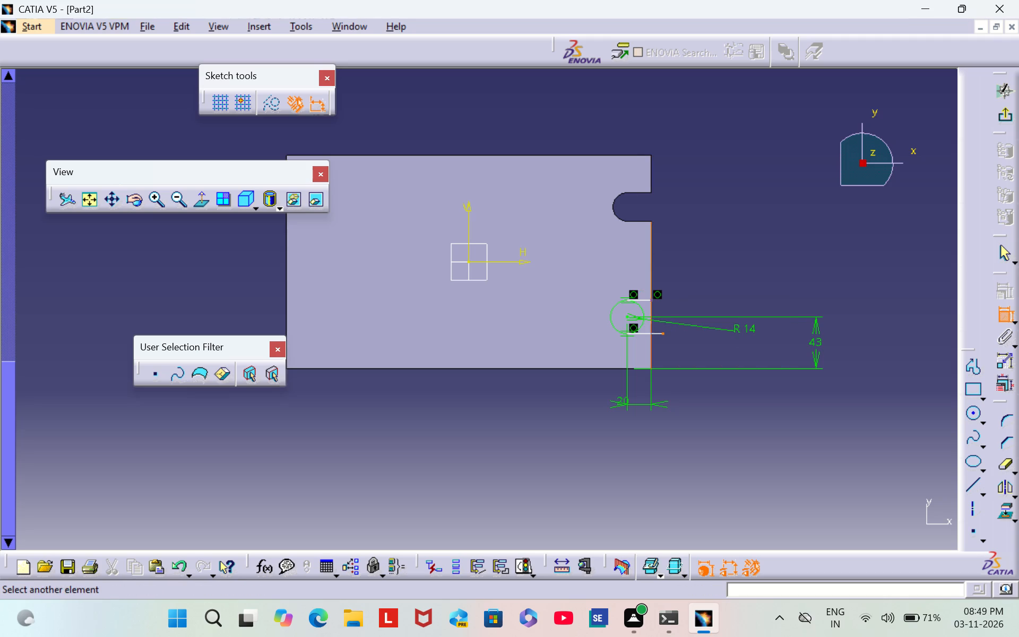
click(650, 346)
right_click(650, 346)
click(742, 492)
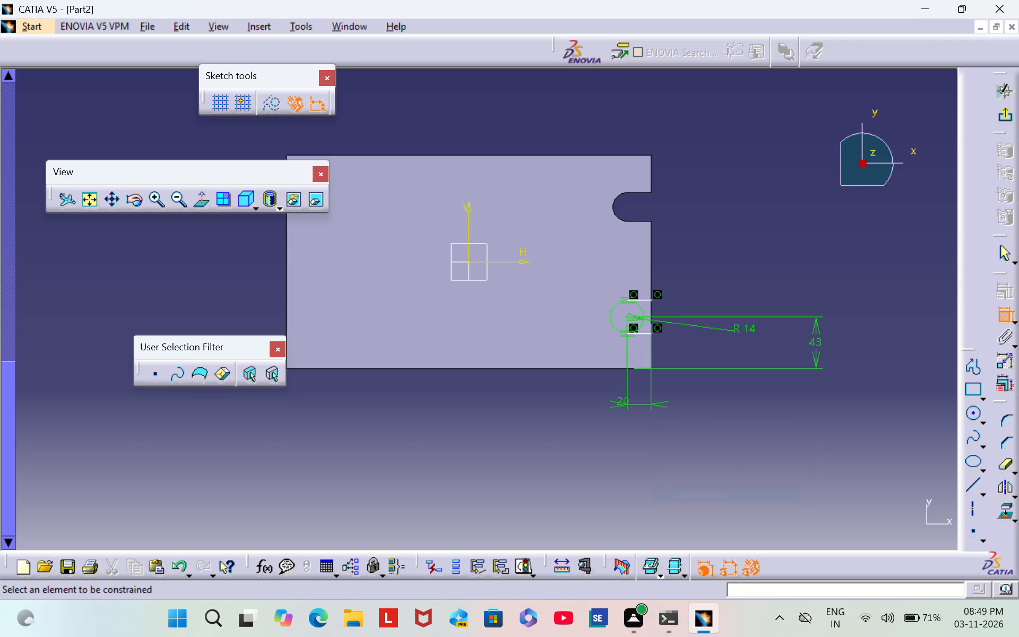
click(1004, 315)
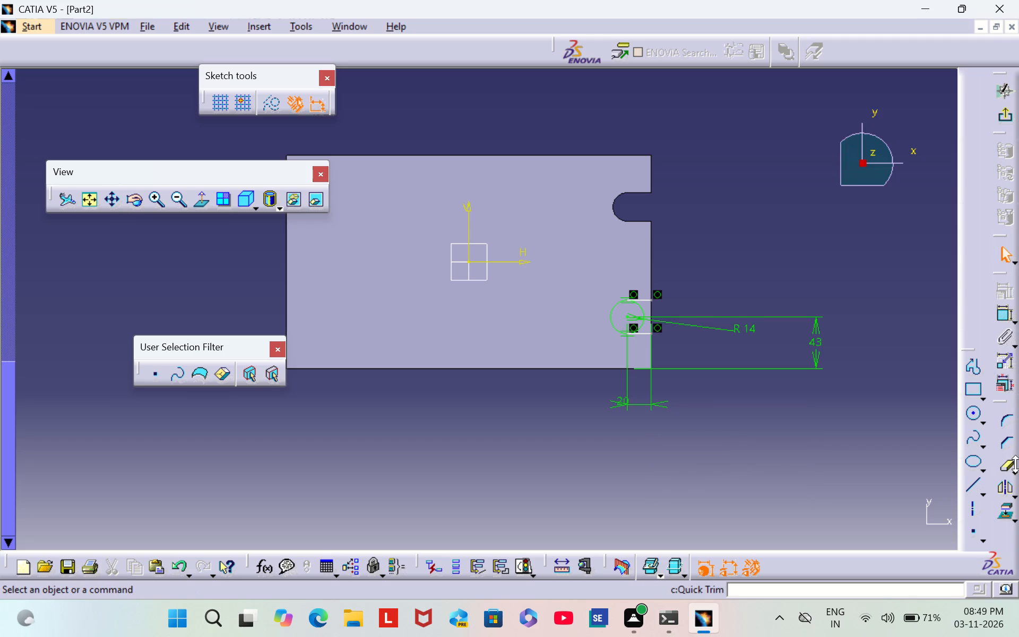
Quick Trim the circle's half facing the plate edge to leave an open slot profile, and exit the sketch.
double_click(1008, 469)
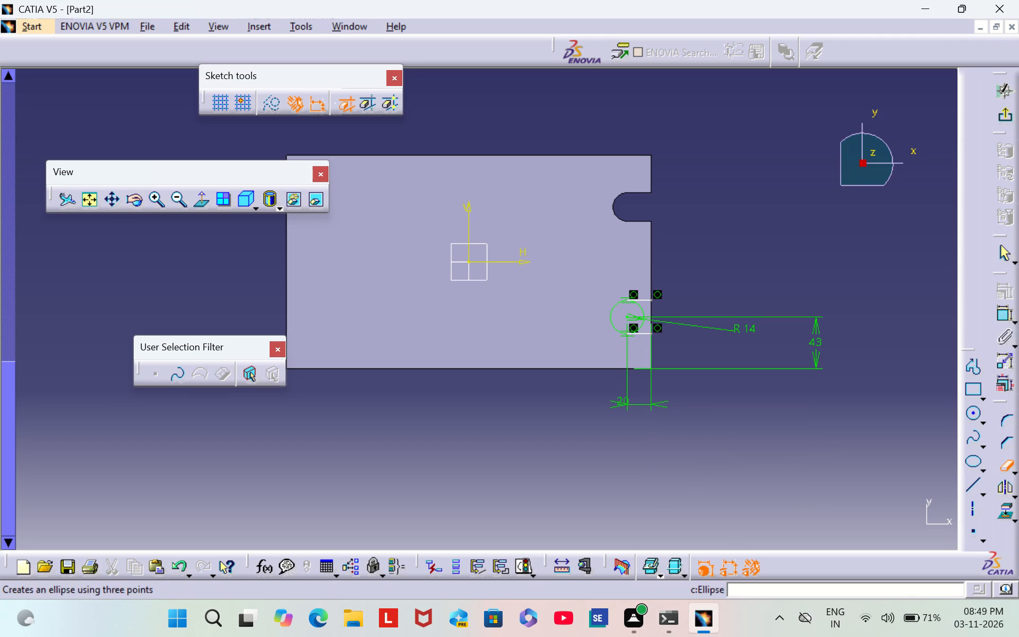
click(642, 317)
click(744, 247)
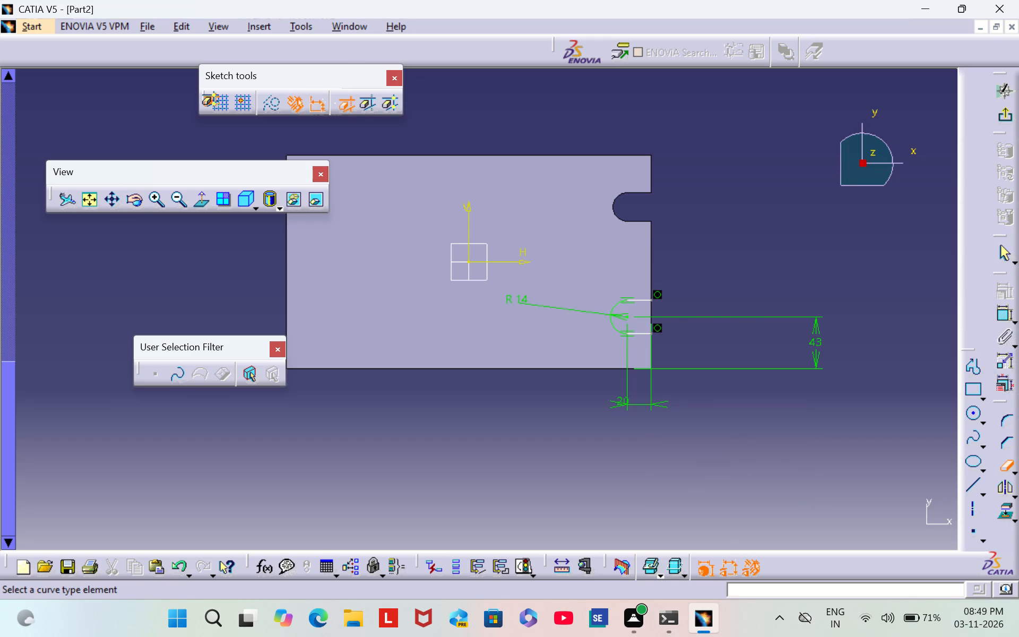
click(1002, 116)
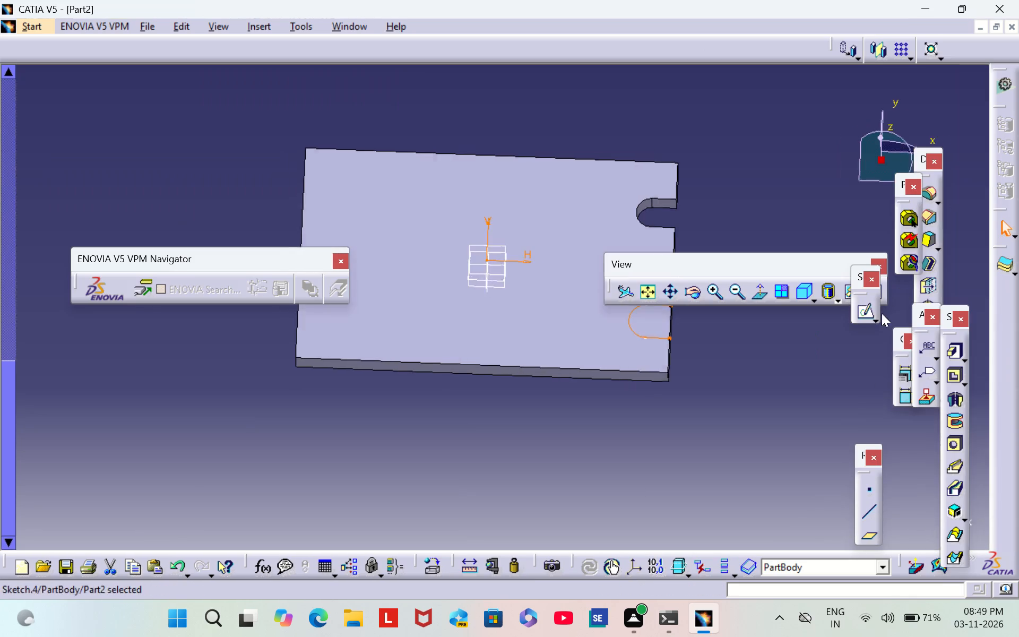
Pocket the lower open slot profile 28 mm deep with mirrored extent.
click(947, 380)
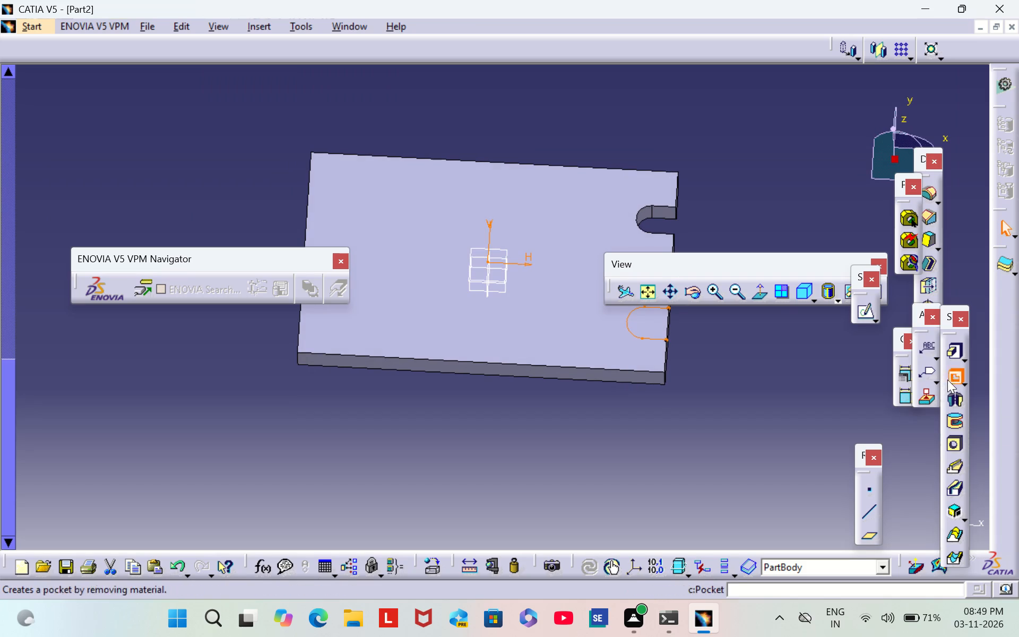
click(807, 453)
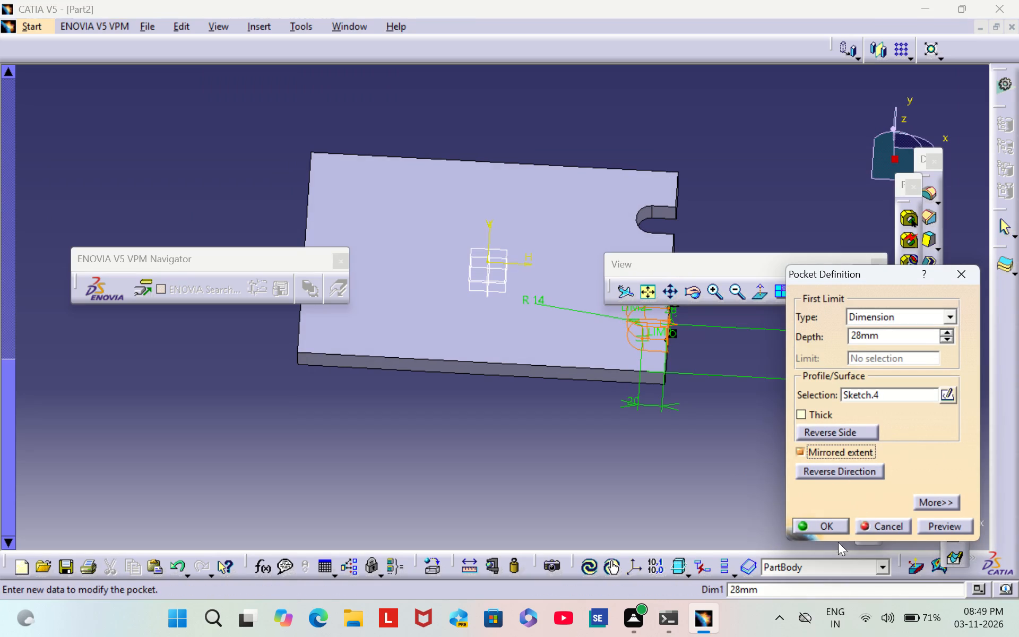
click(835, 529)
click(798, 459)
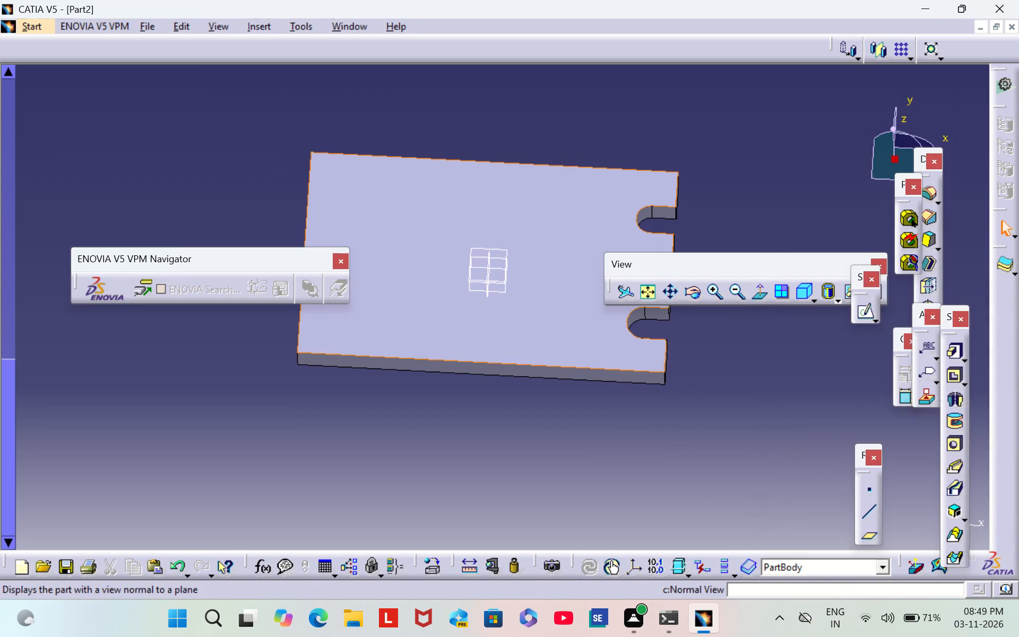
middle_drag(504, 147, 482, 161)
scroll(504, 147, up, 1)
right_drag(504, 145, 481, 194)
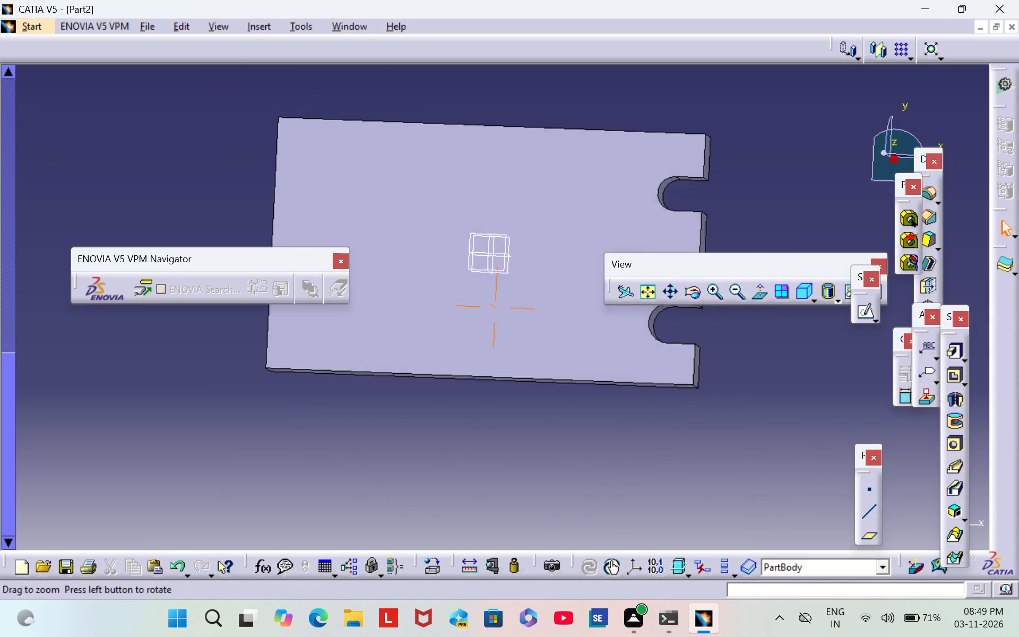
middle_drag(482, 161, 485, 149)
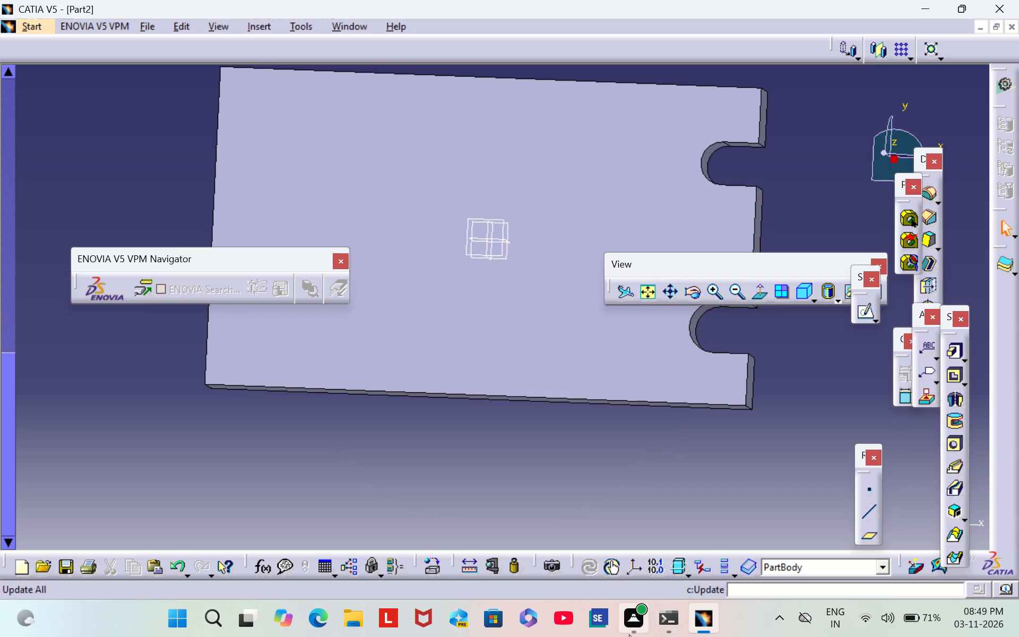
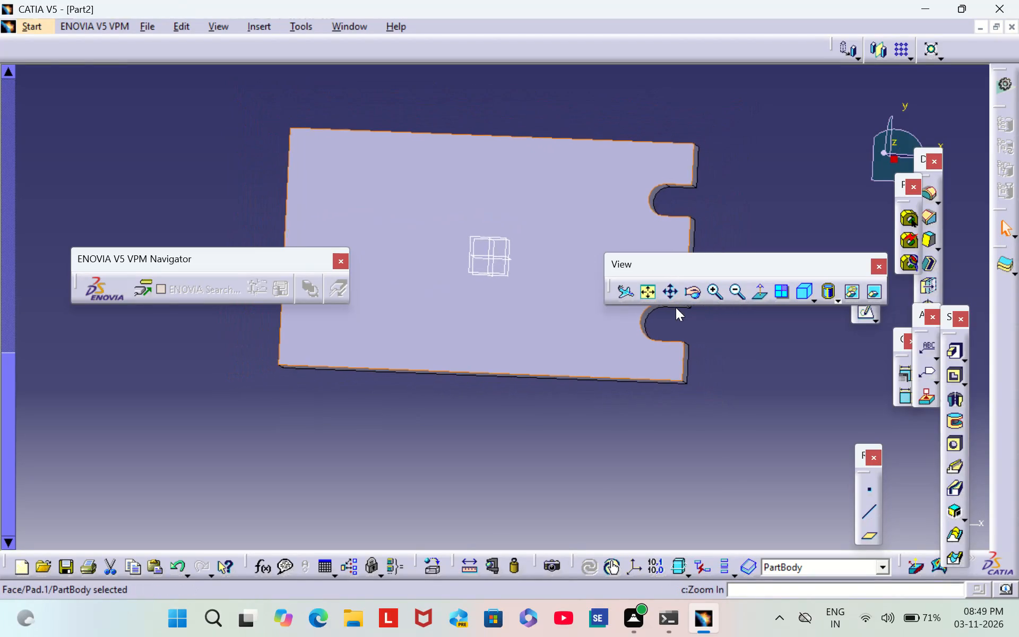
Start a new sketch on the plate's large face that has the two open slots along its short edge.
click(647, 300)
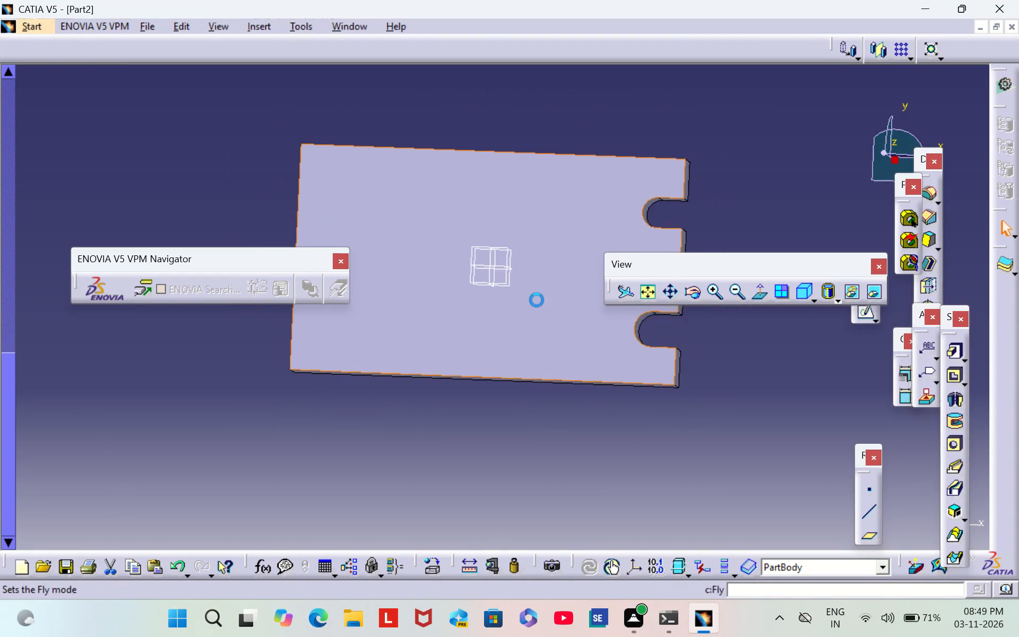
click(436, 322)
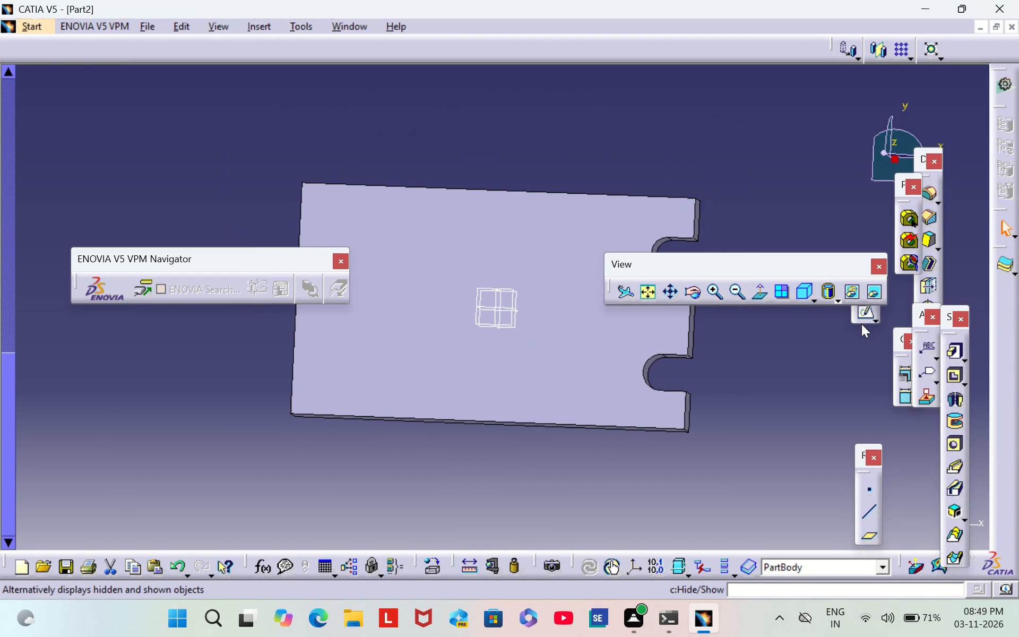
click(863, 315)
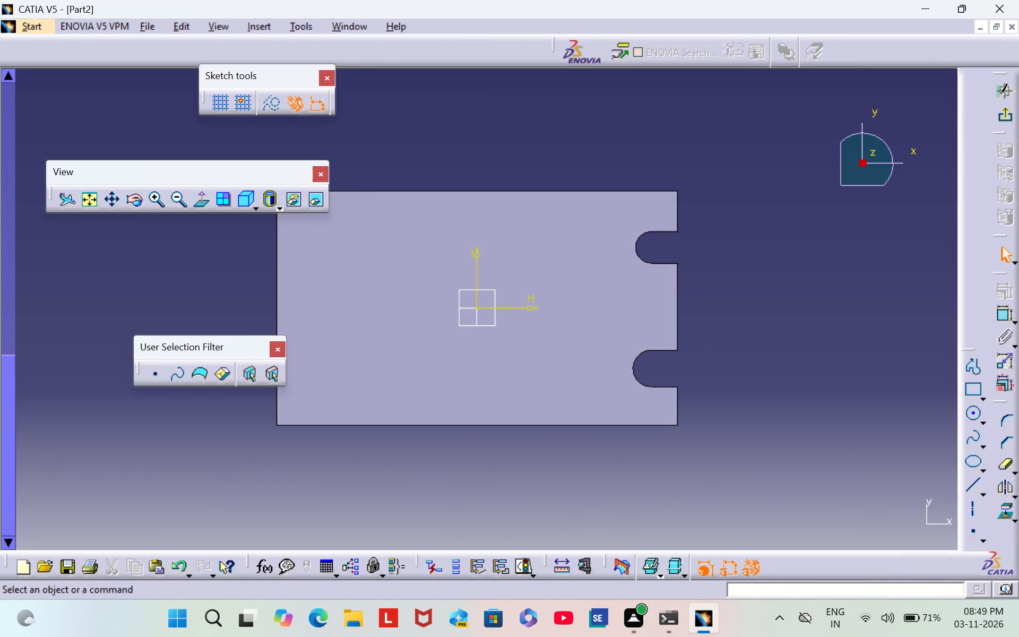
middle_drag(182, 285, 230, 277)
scroll(182, 284, down, 1)
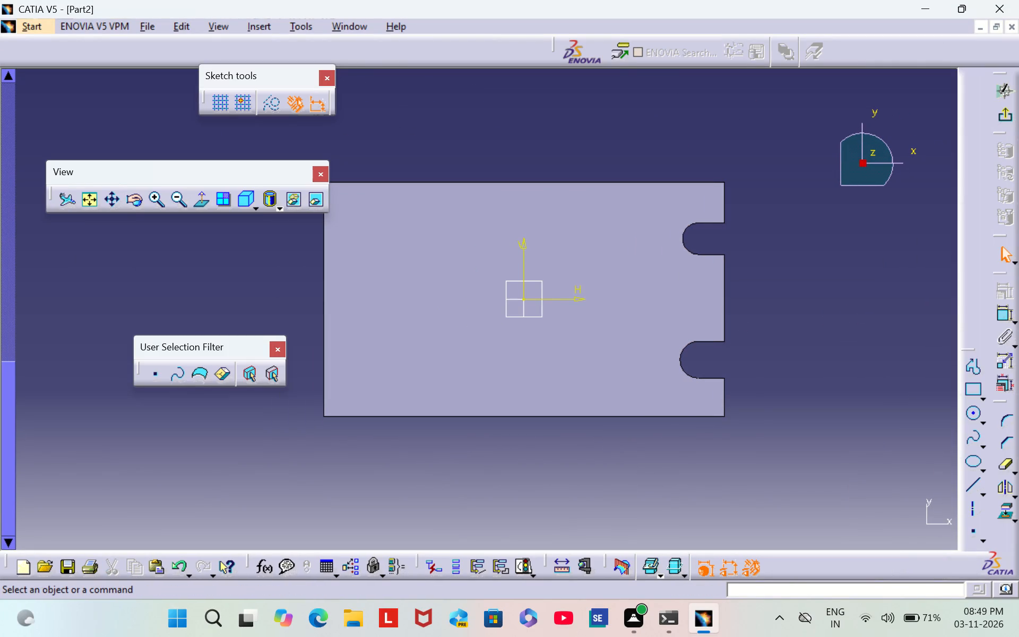
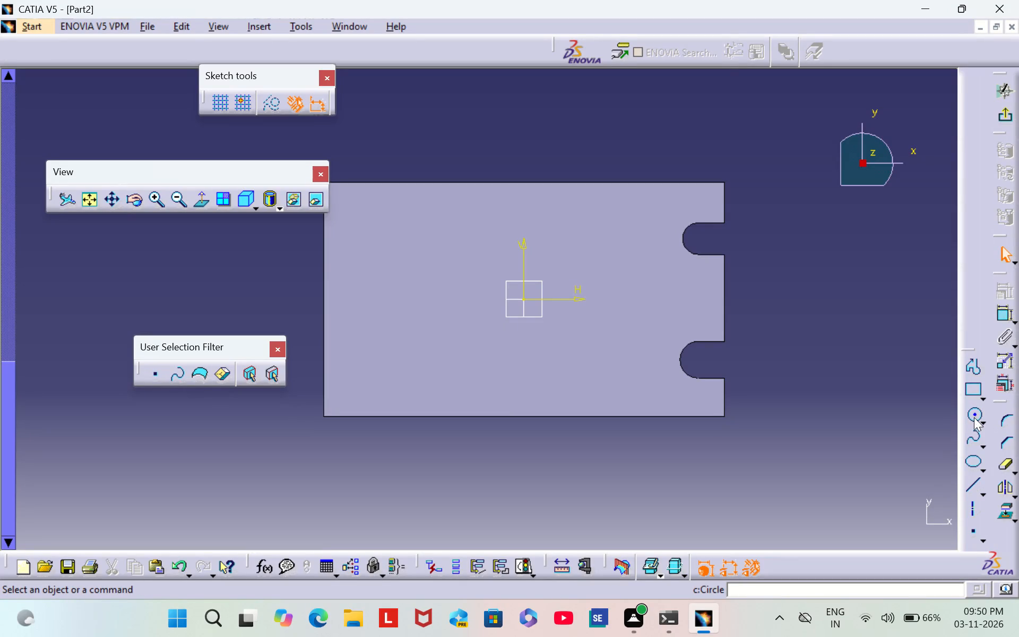
Sketch two circles near the plate's uncut short edge, the upper about 16 mm and the lower about 19 mm in radius.
click(975, 419)
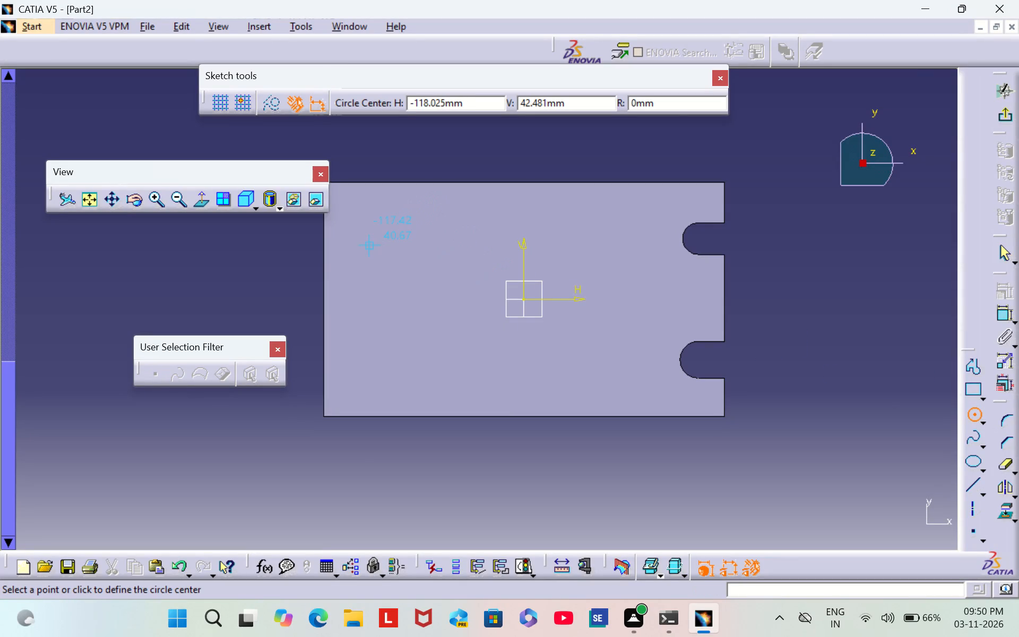
click(372, 236)
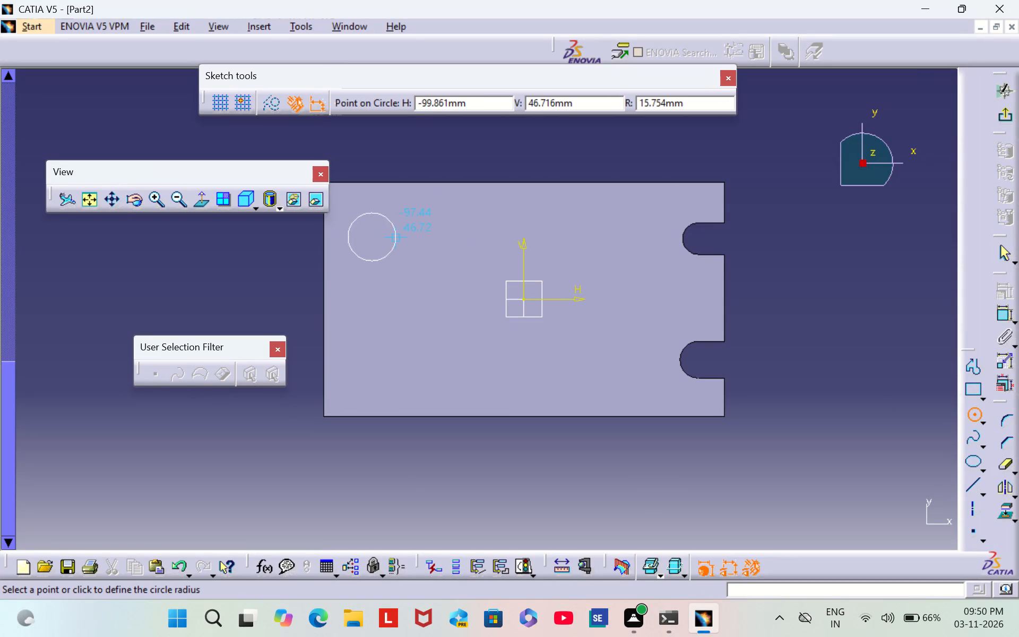
click(391, 237)
click(974, 418)
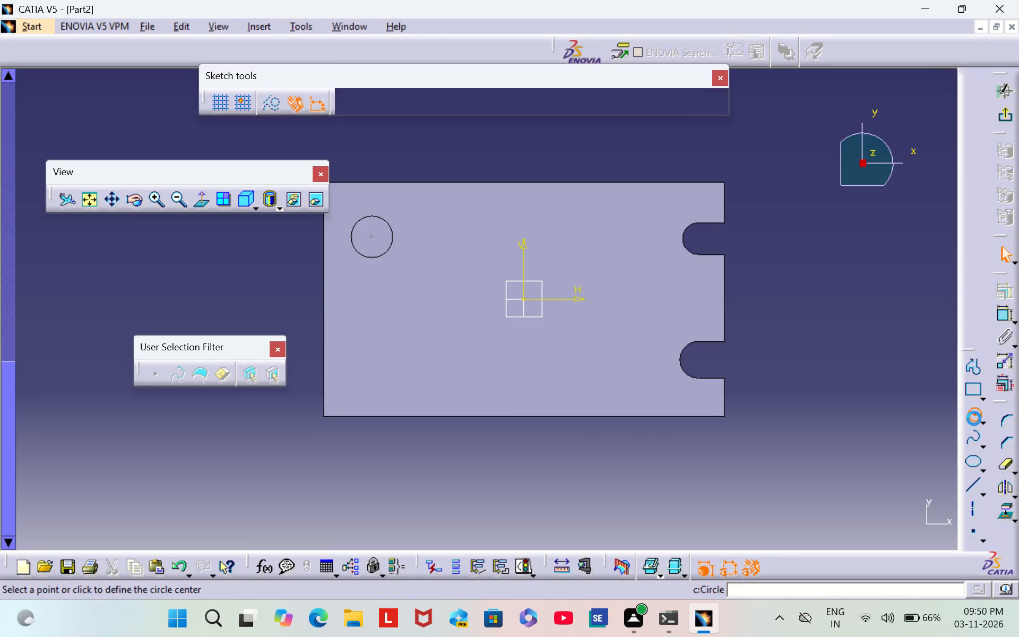
click(370, 360)
click(398, 365)
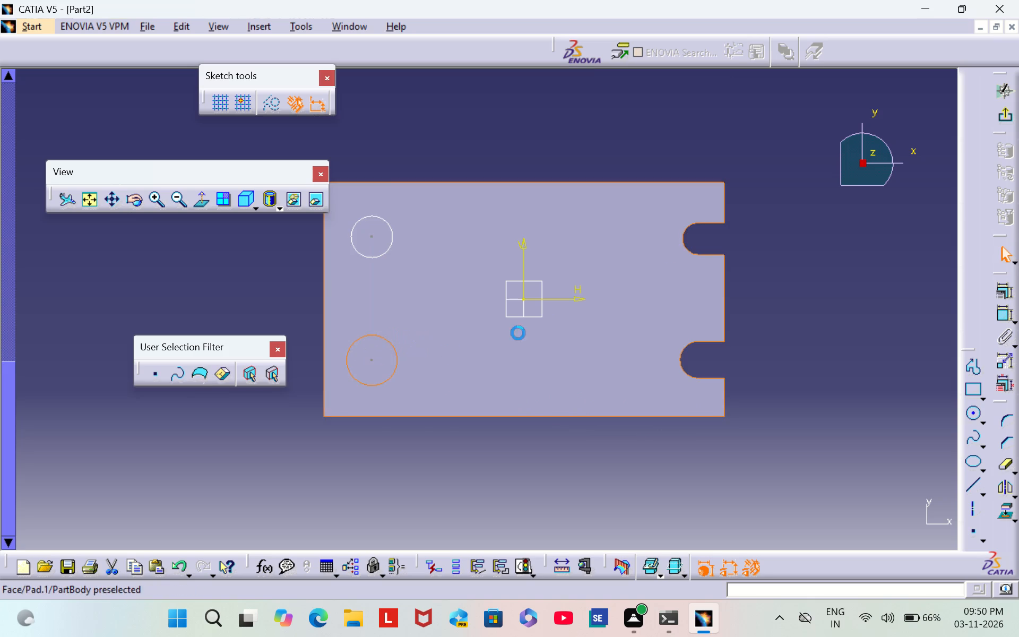
click(869, 266)
Add a radius constraint to the upper circle and set it to 14 mm.
click(1003, 315)
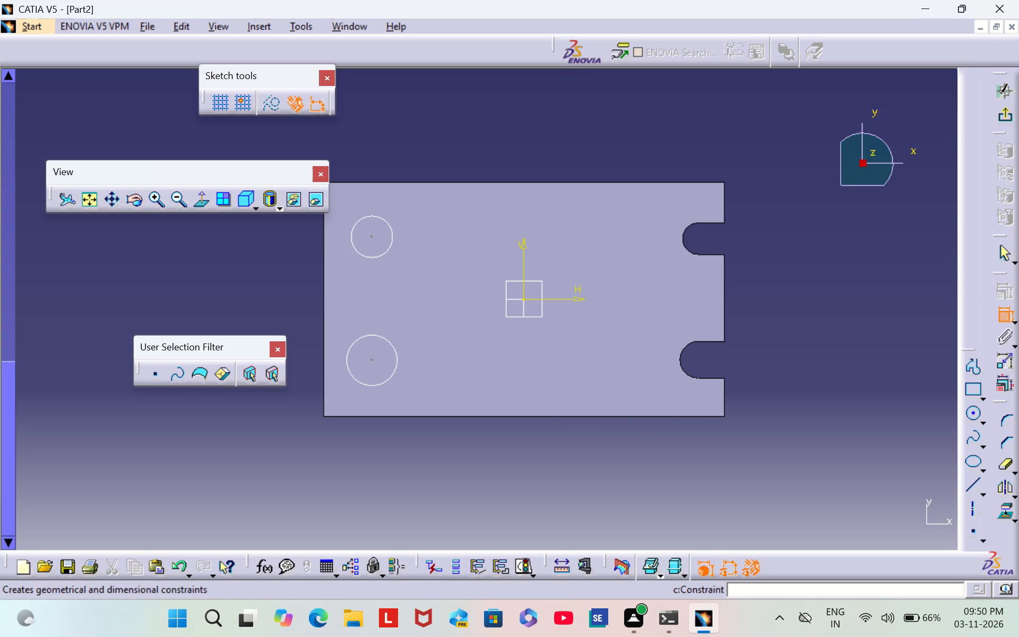
click(394, 245)
click(403, 136)
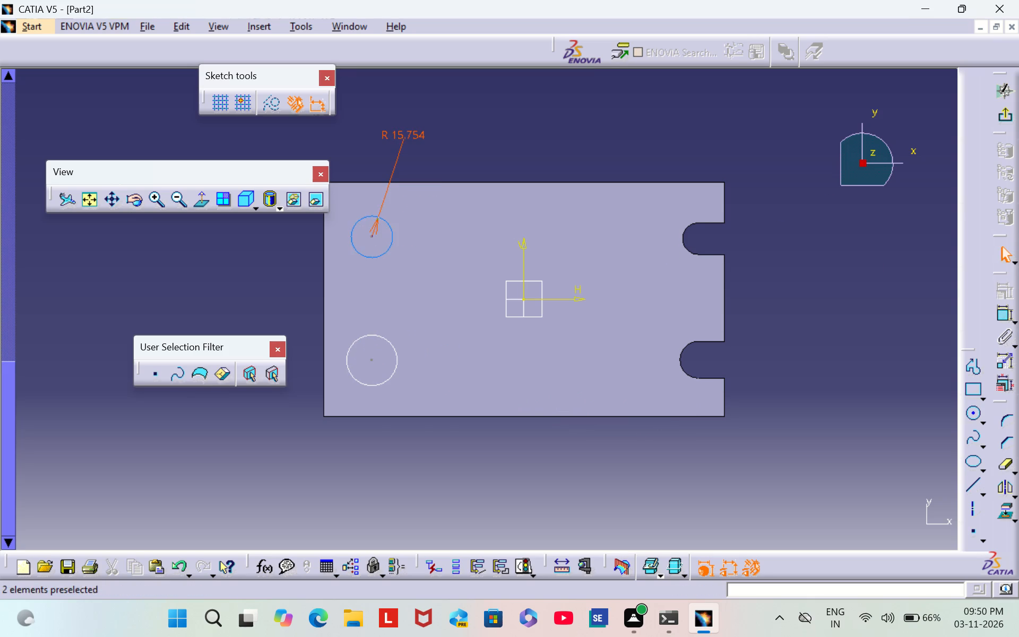
double_click(404, 132)
key(BackSpace)
text(14)
key(Return)
click(481, 157)
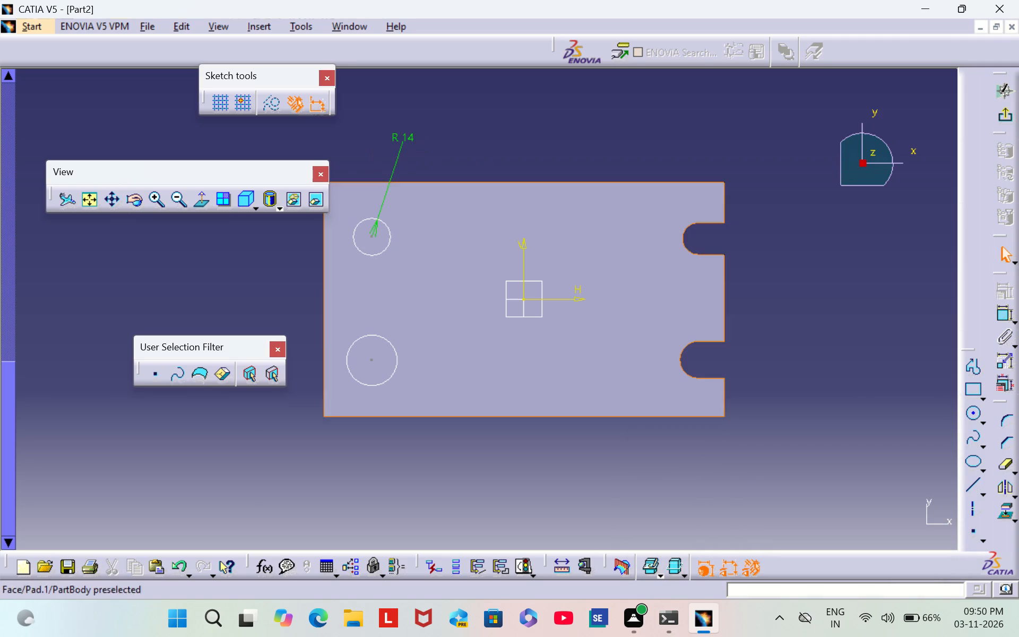
Add a radius constraint to the lower circle and set it to 14 mm.
click(1004, 319)
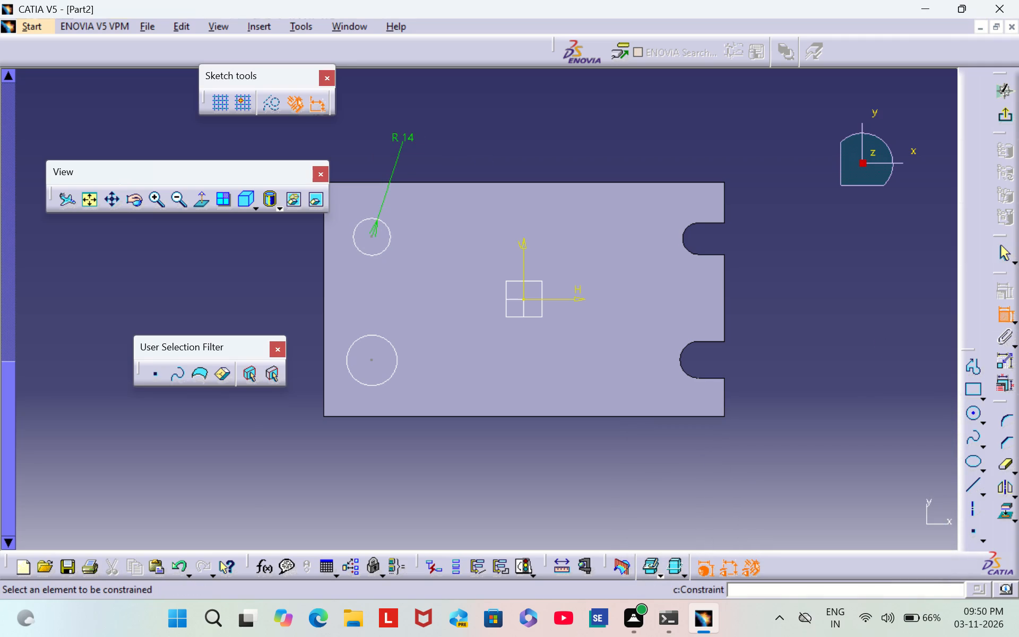
click(387, 384)
click(197, 438)
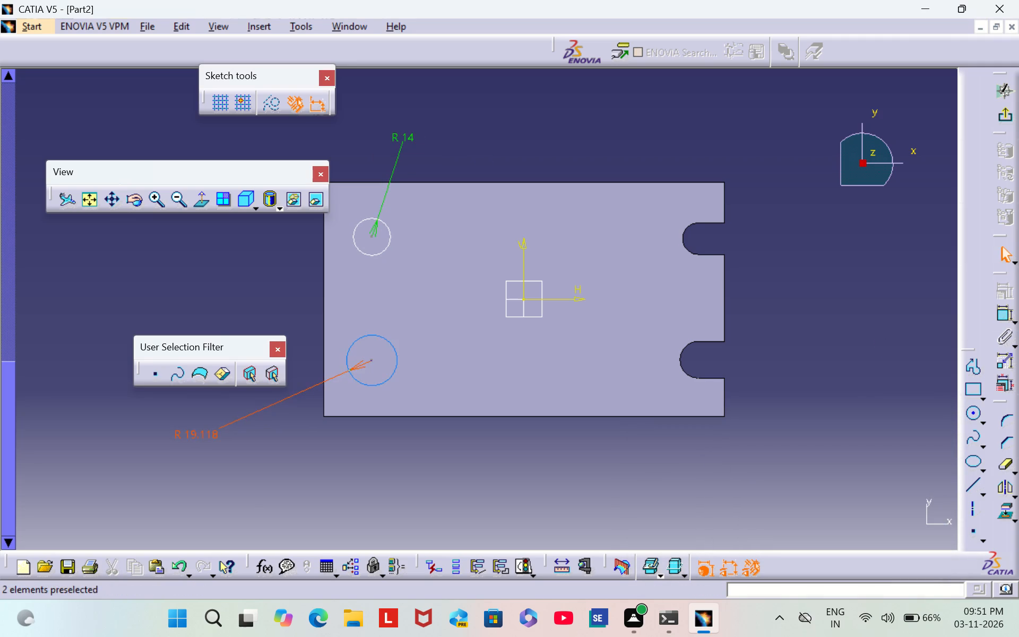
double_click(201, 427)
key(BackSpace)
text(14)
key(Return)
click(494, 479)
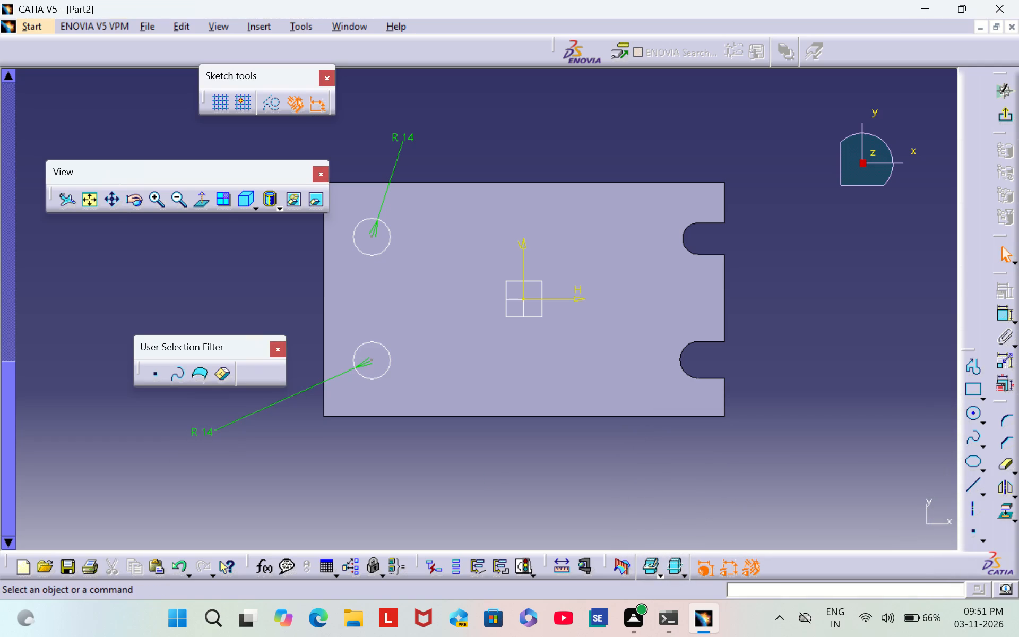
Constrain the lower circle's centre 43 mm from the plate's lower long edge.
click(1007, 318)
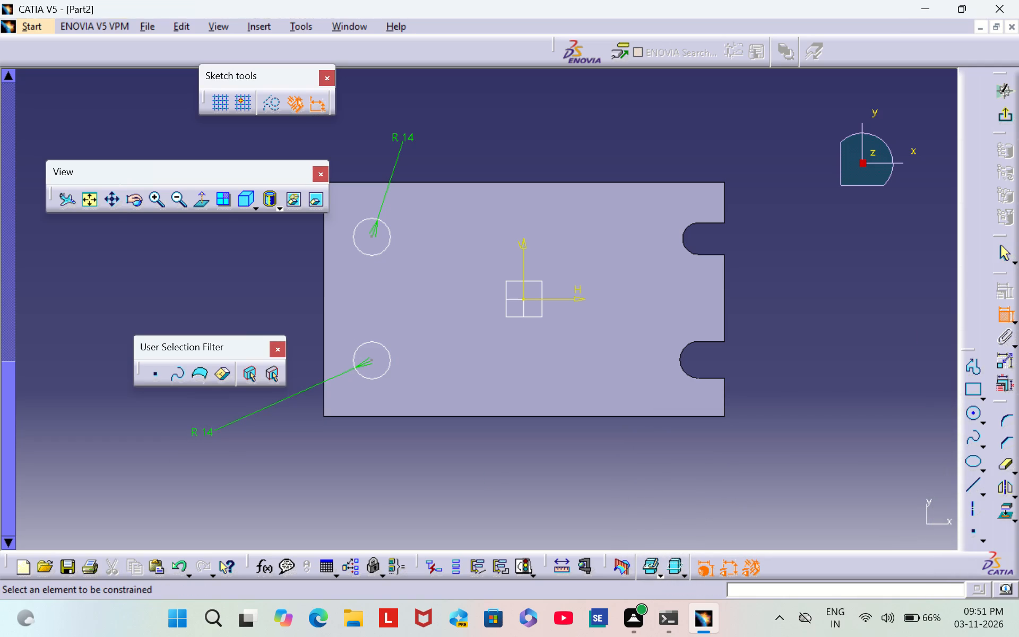
click(370, 359)
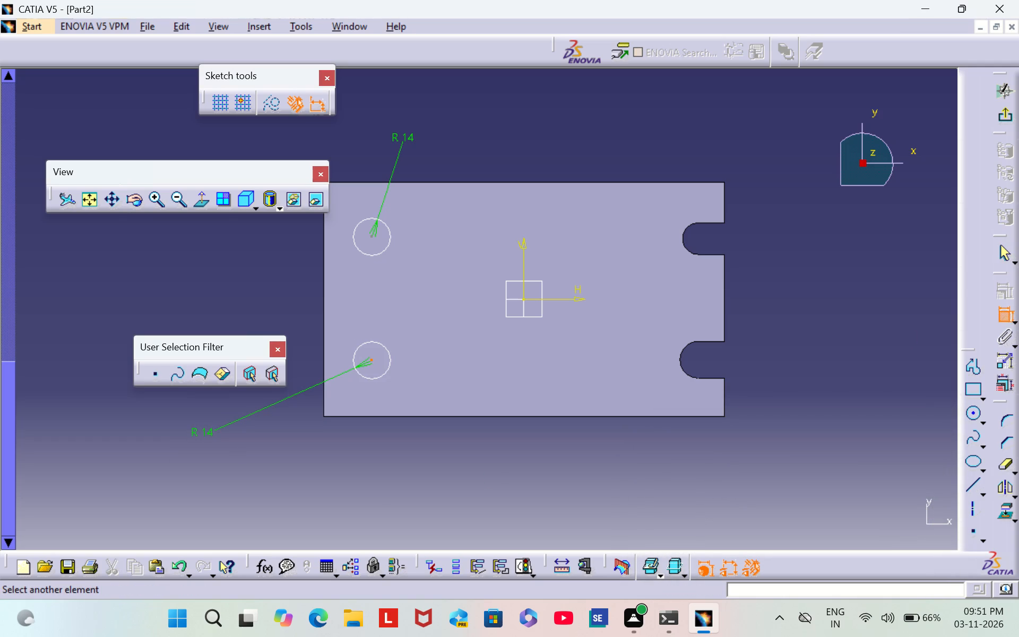
click(375, 417)
click(306, 390)
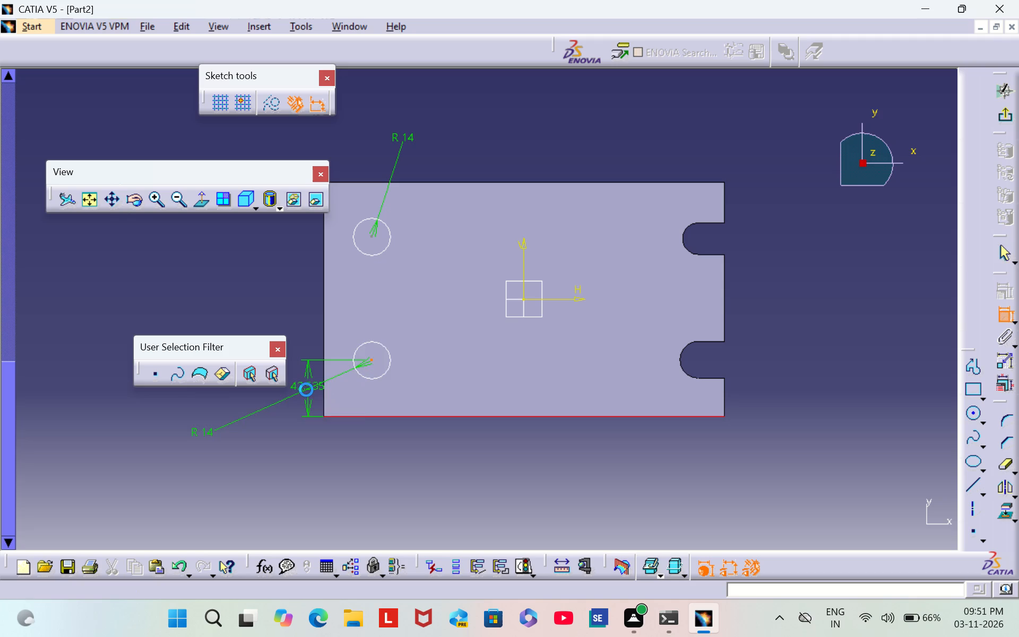
double_click(301, 387)
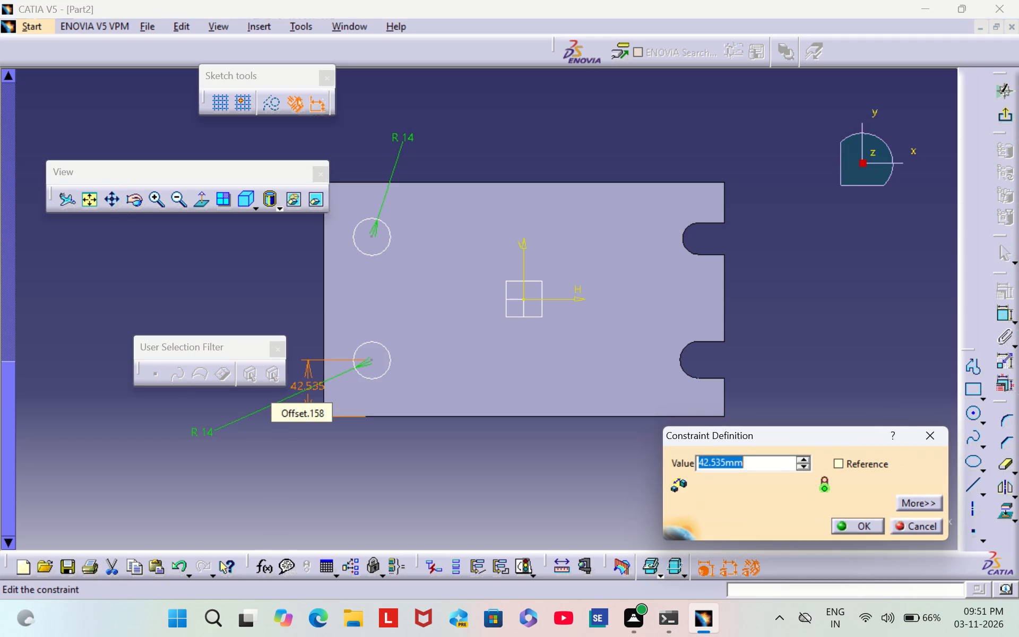
key(BackSpace)
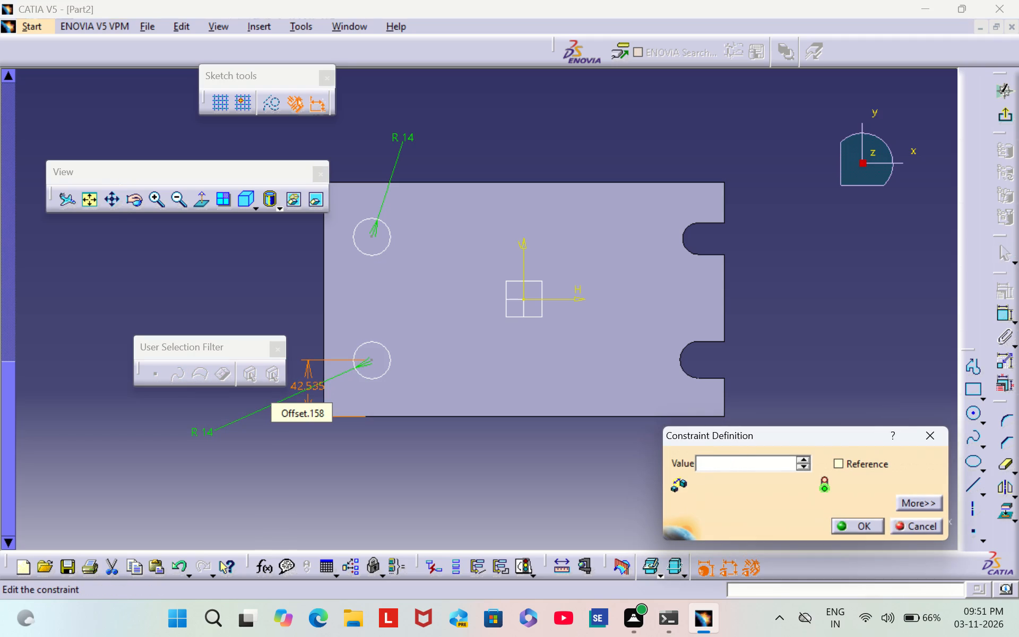
text(43)
key(Return)
click(517, 438)
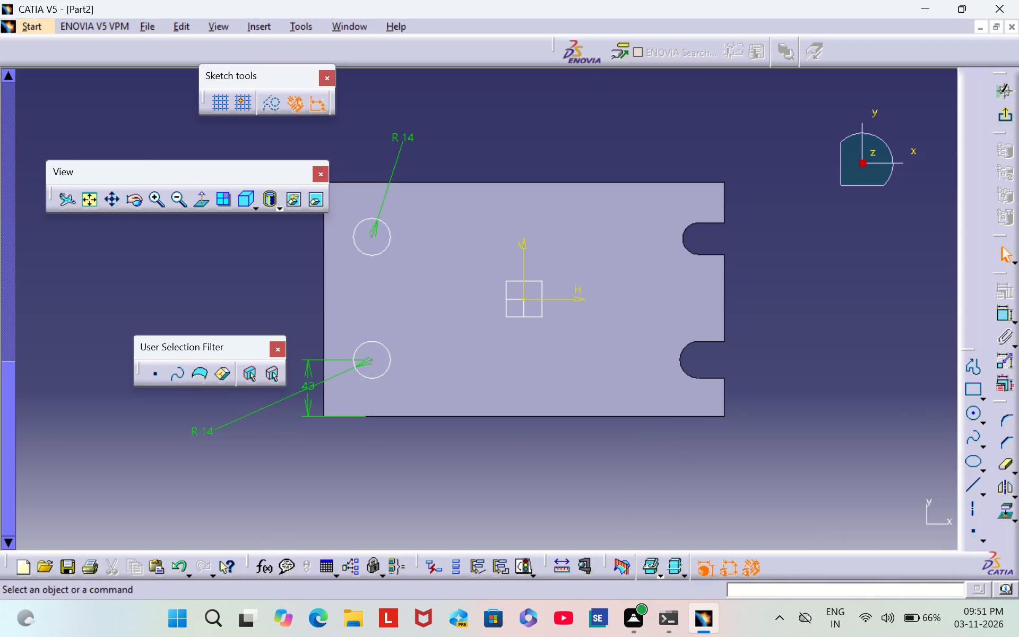
Constrain the lower circle's centre 20 mm from the plate's uncut short edge.
double_click(1001, 316)
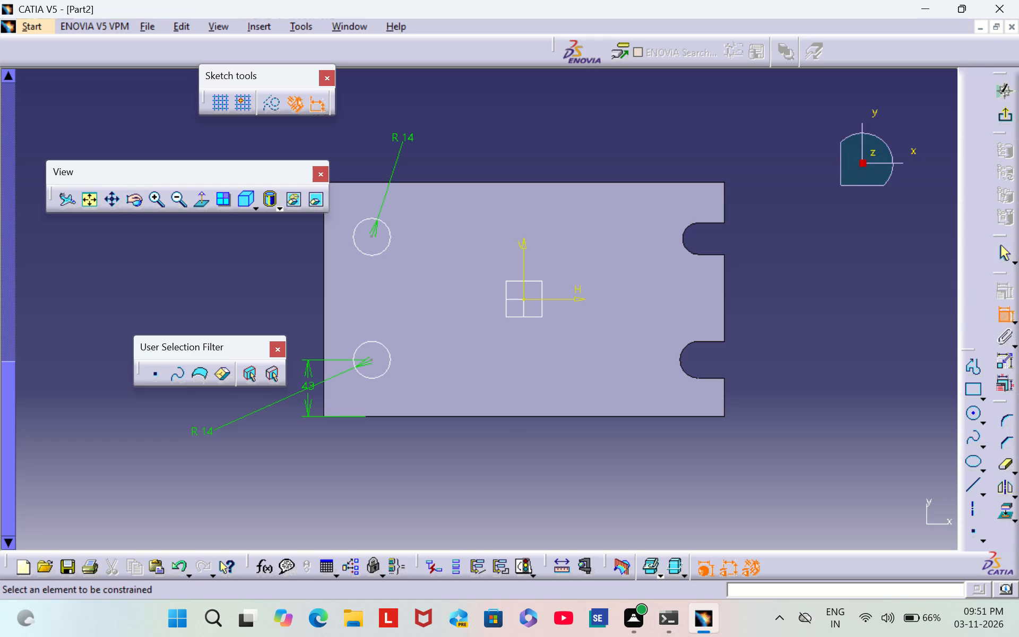
click(324, 365)
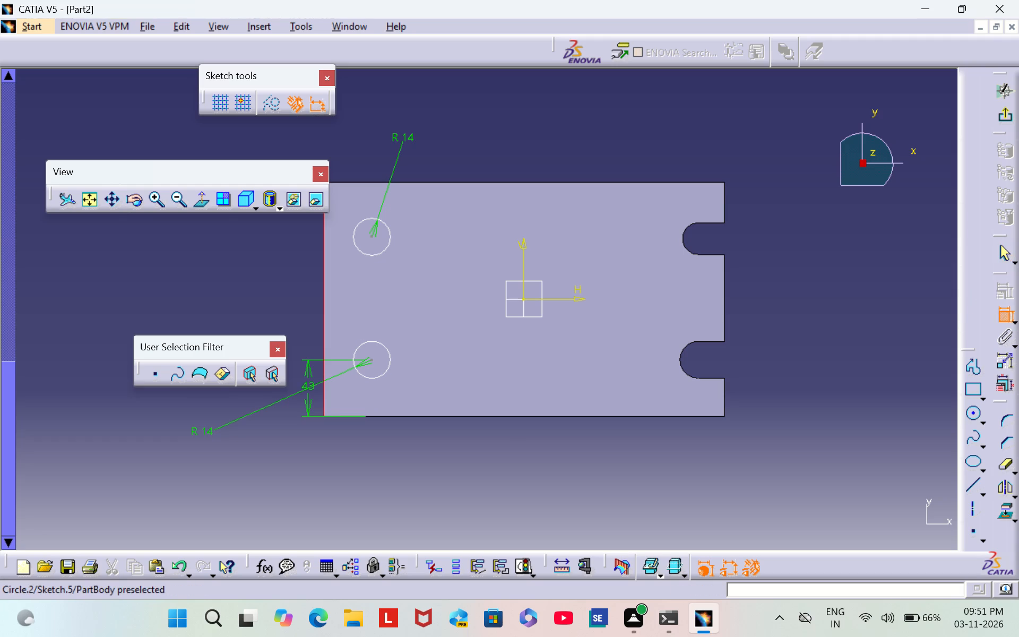
click(369, 361)
click(343, 452)
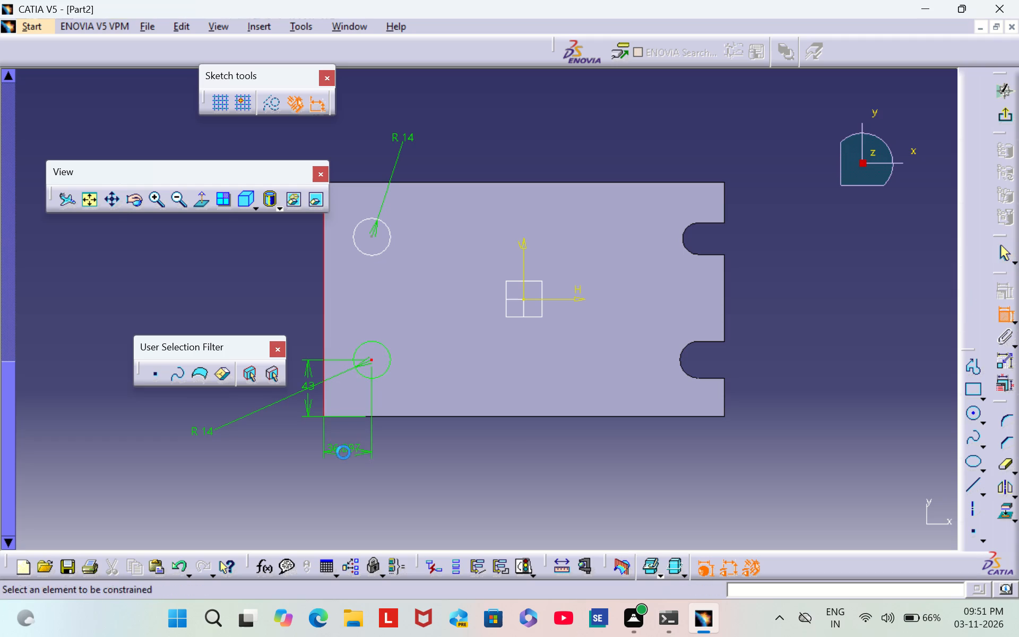
double_click(345, 449)
key(BackSpace)
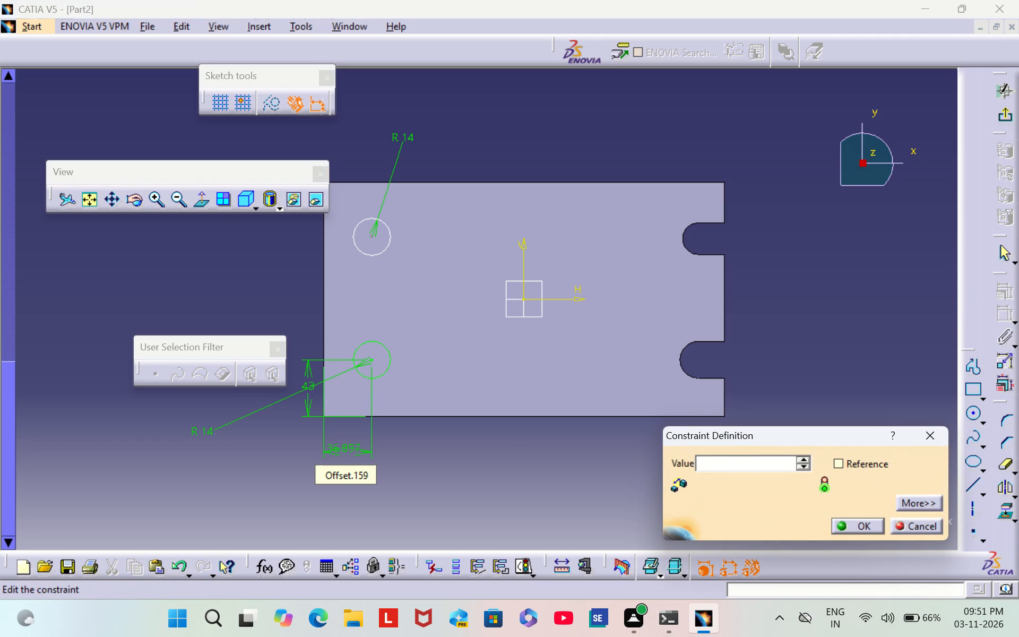
text(20)
key(Return)
click(479, 456)
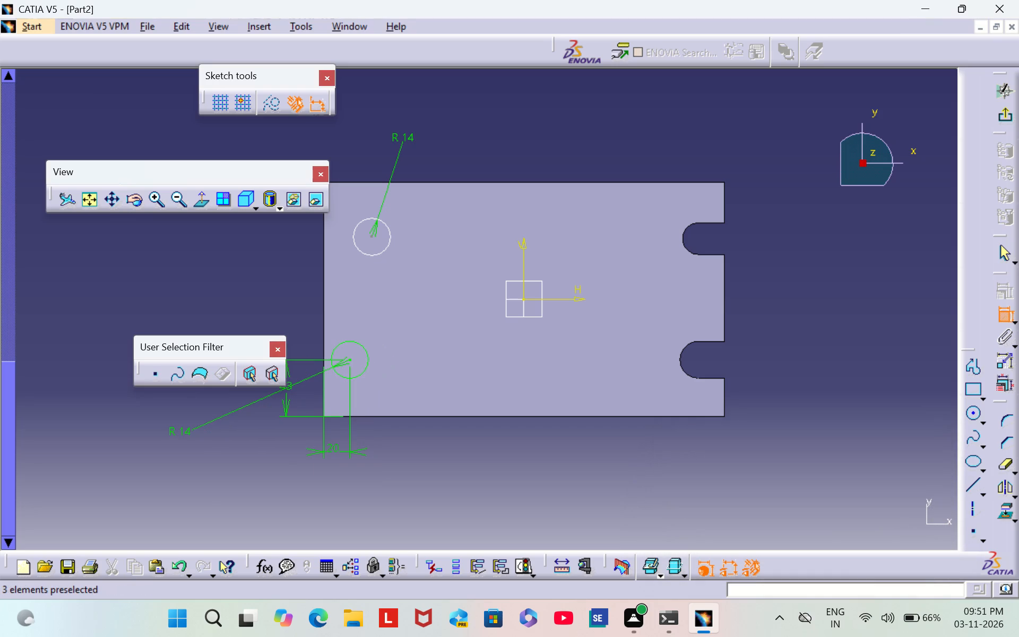
Draw two horizontal lines about 22 mm long from the lower circle's top and bottom points to just past the uncut short edge.
click(970, 482)
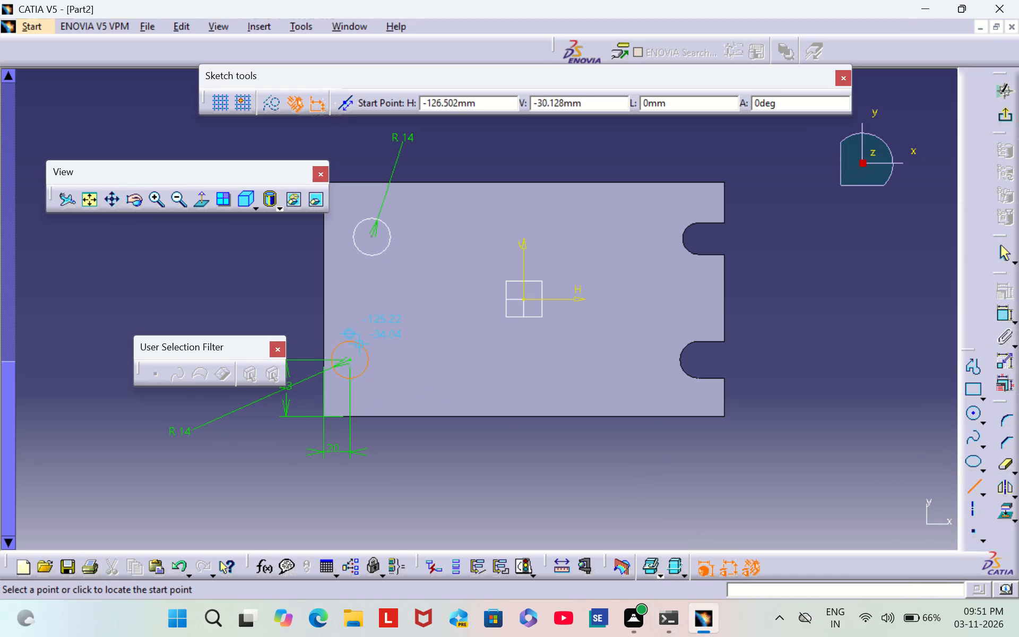
click(351, 342)
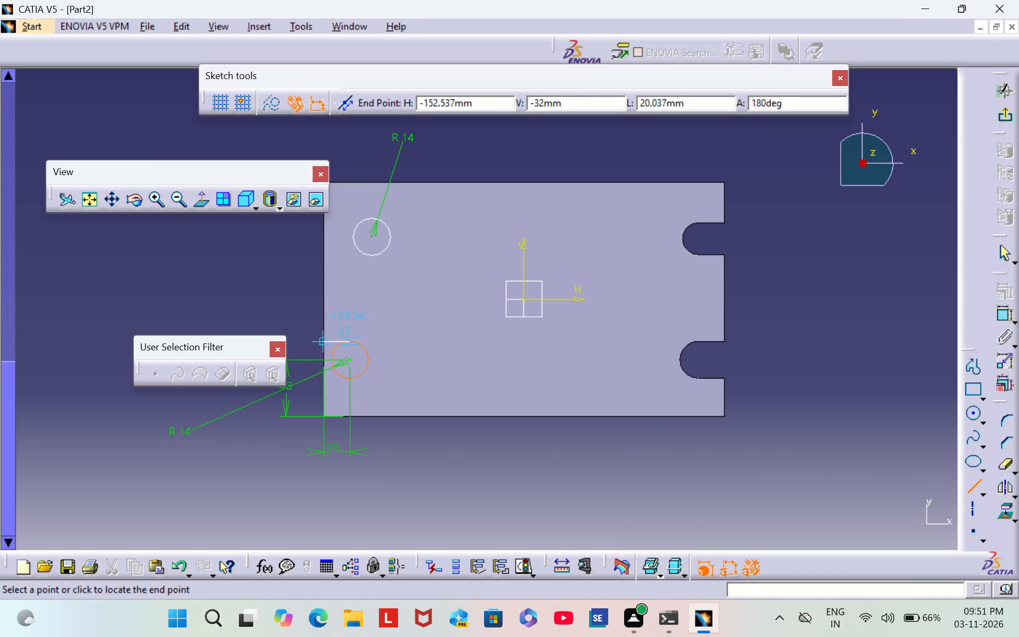
click(319, 341)
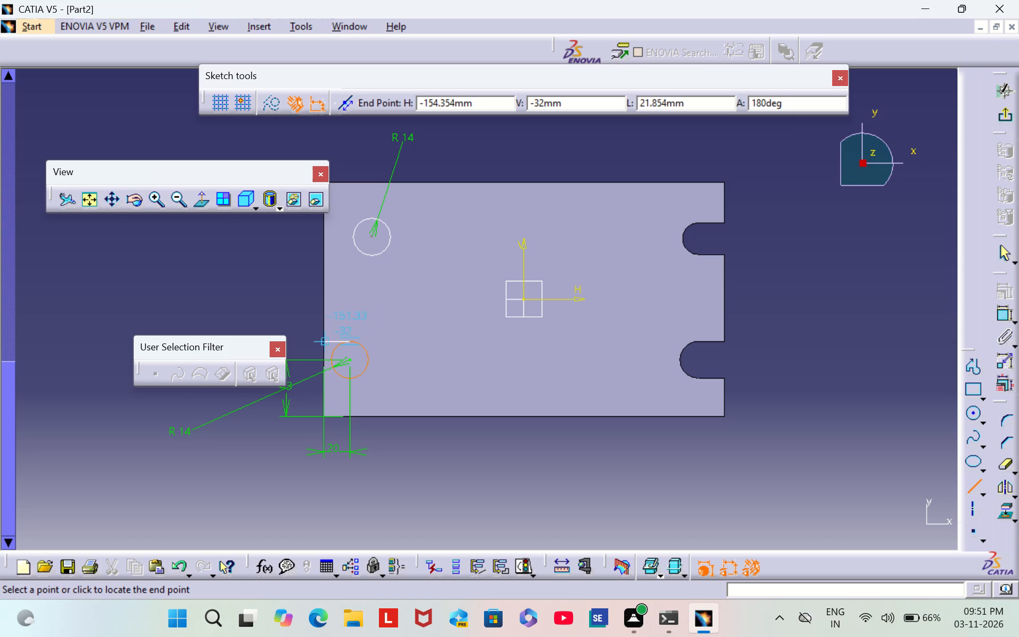
click(523, 486)
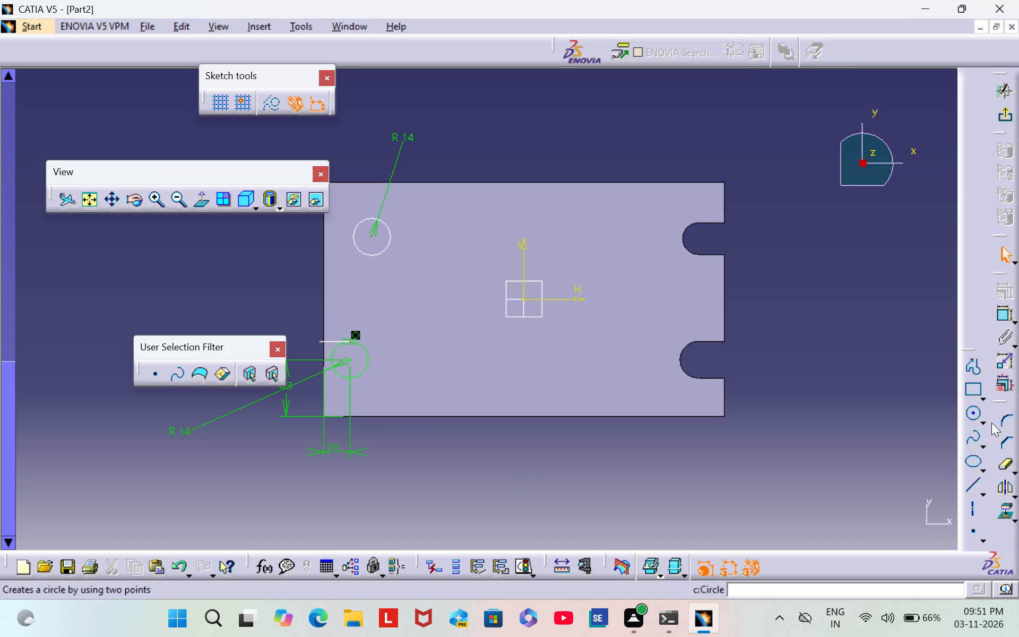
click(979, 479)
click(914, 493)
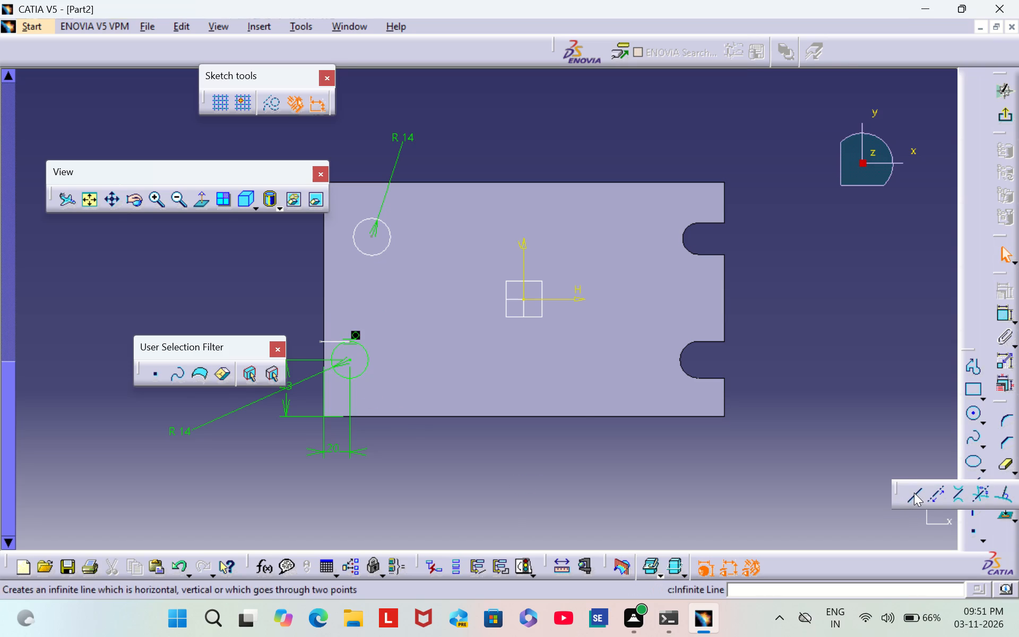
click(351, 377)
click(321, 378)
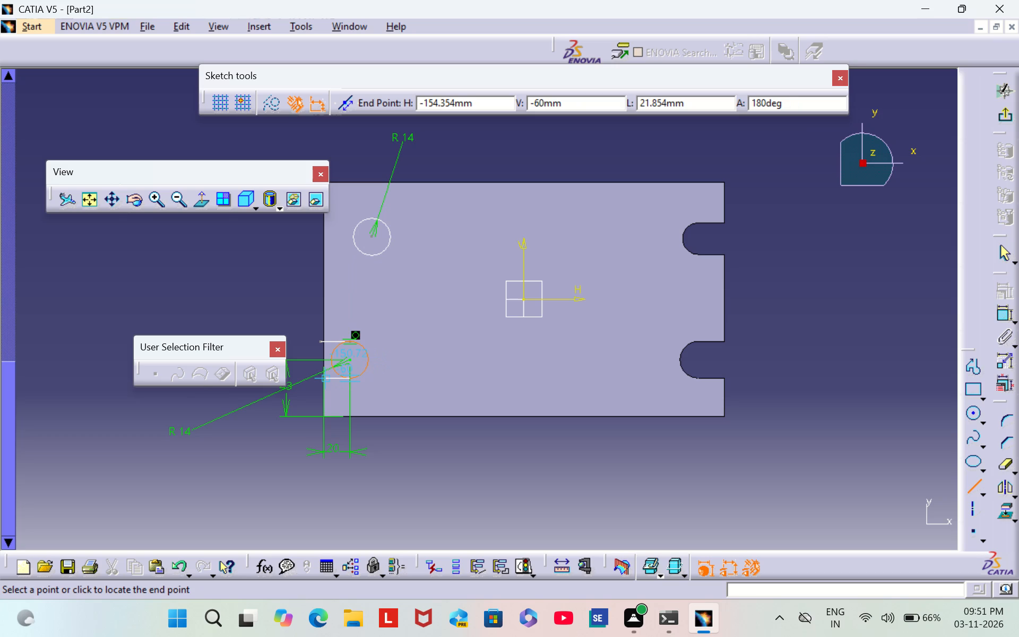
click(444, 445)
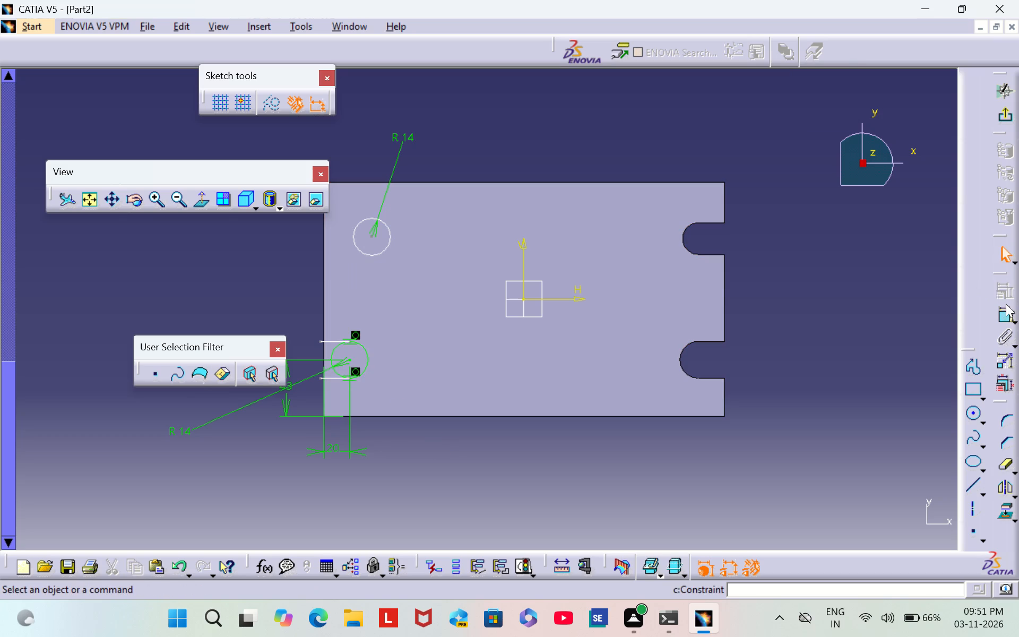
Draw two horizontal lines about 42 mm long from the upper circle's top and bottom points to just past the uncut short edge.
click(977, 479)
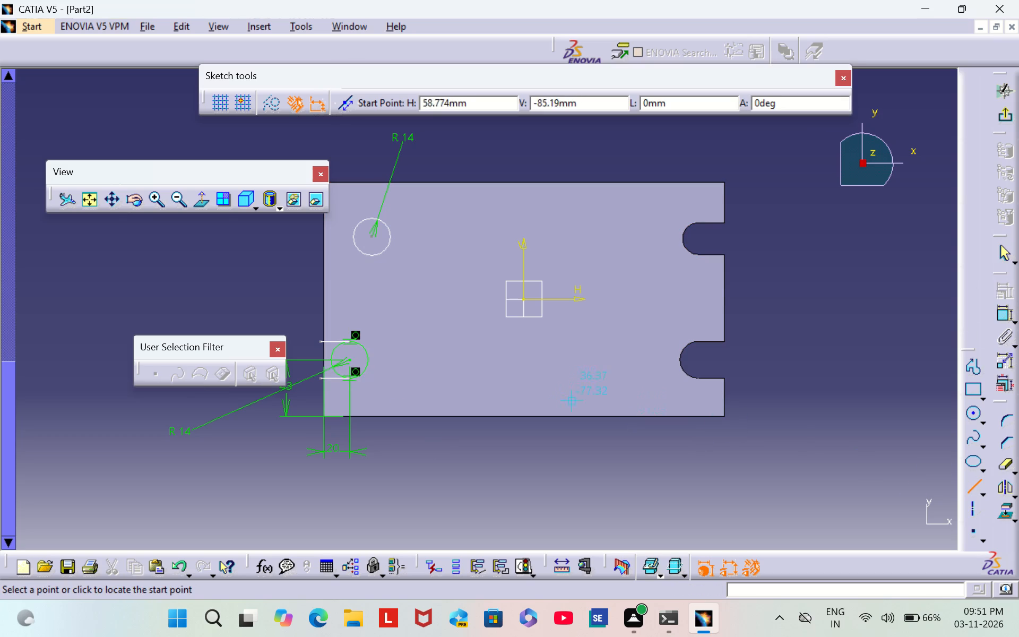
click(369, 218)
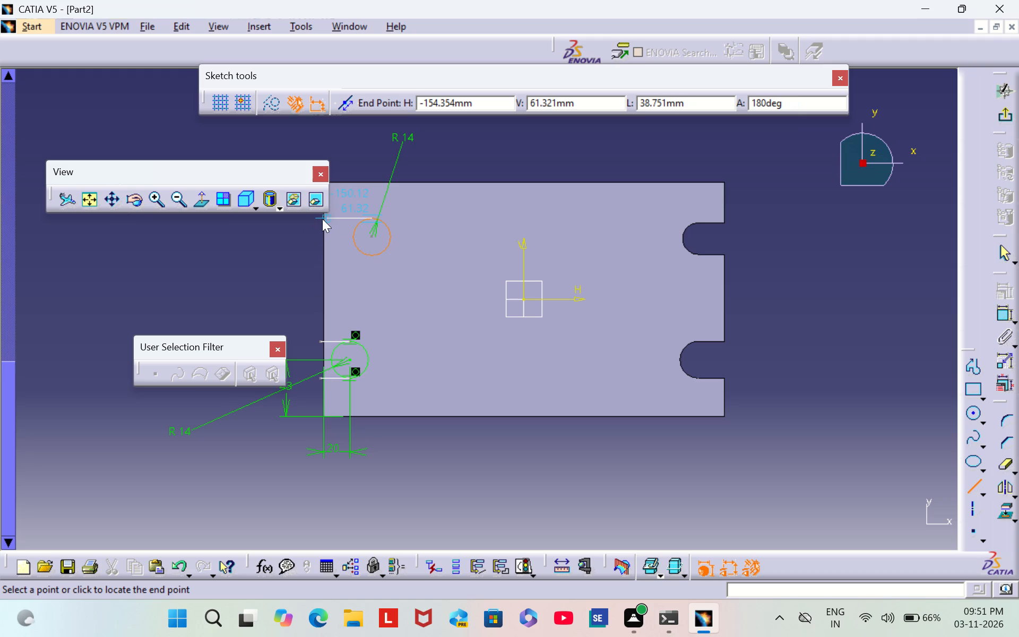
click(322, 218)
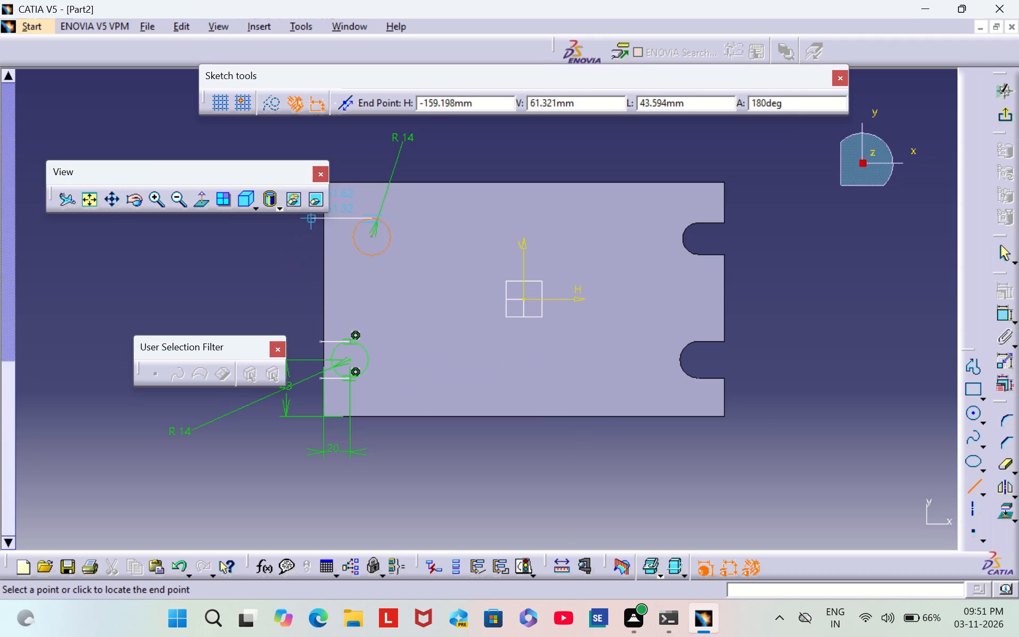
click(317, 219)
click(319, 312)
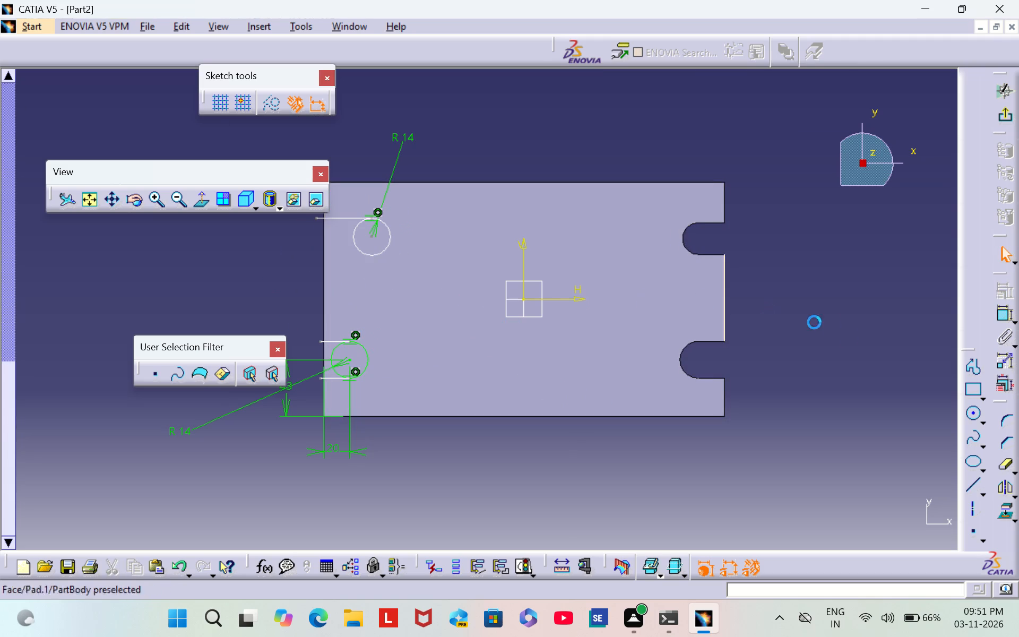
click(972, 482)
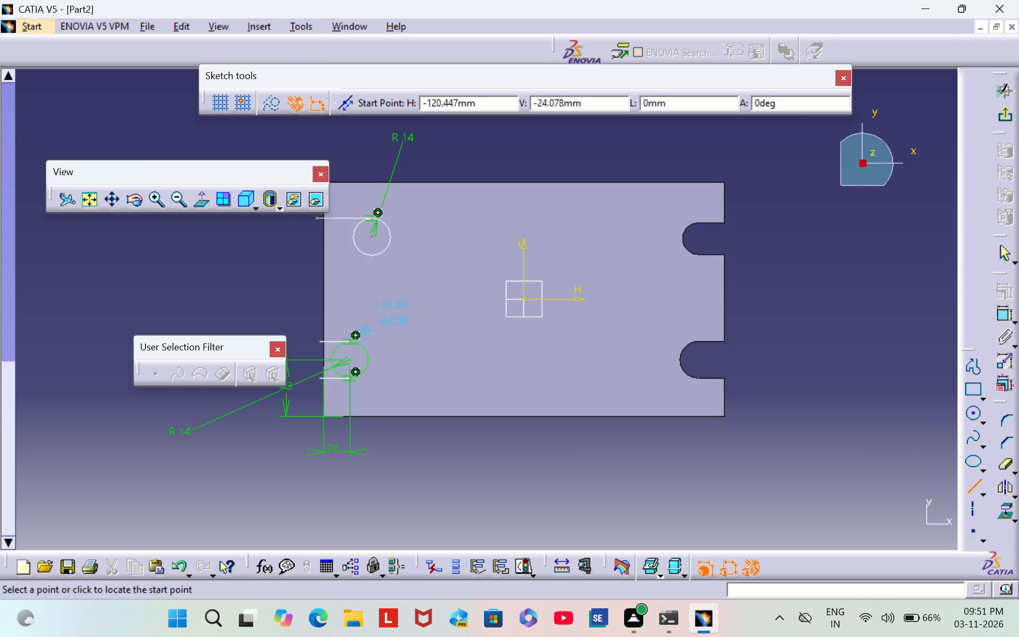
click(372, 256)
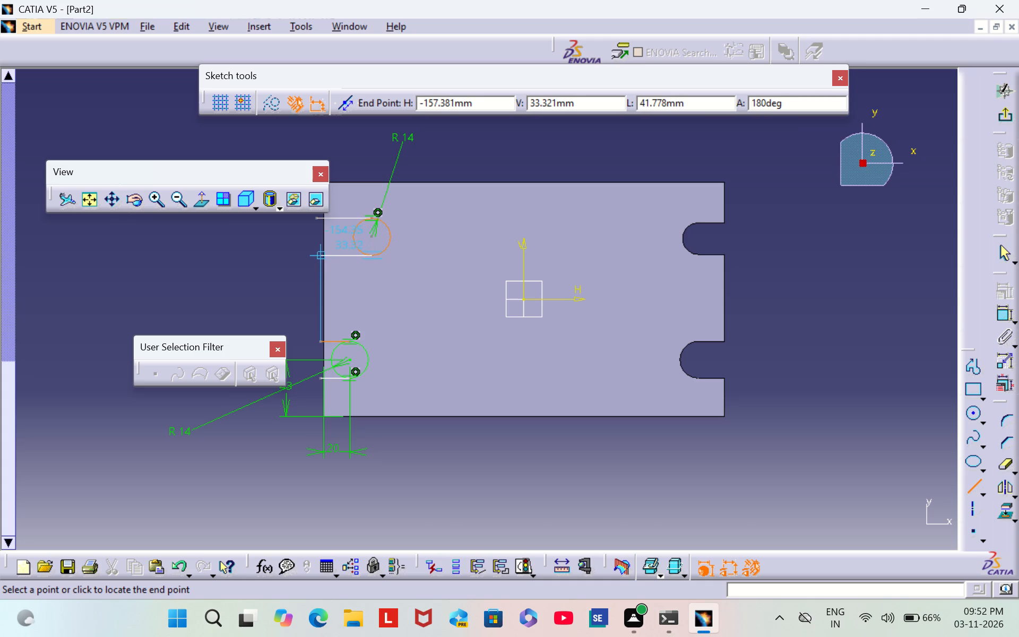
click(315, 254)
click(514, 459)
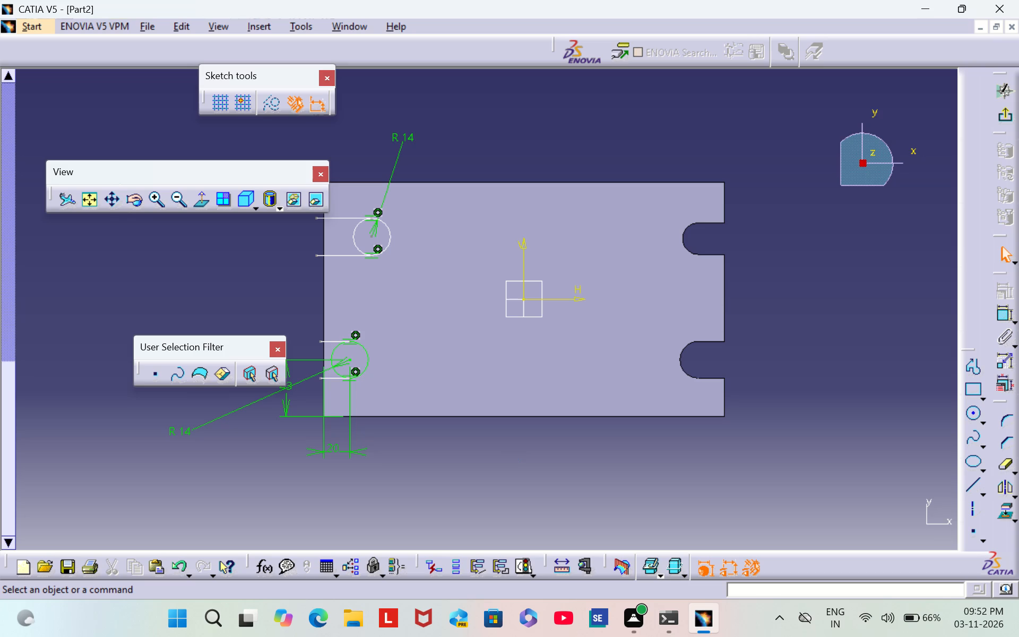
Constrain the upper circle's centre 20 mm from the plate's uncut short edge.
click(1000, 318)
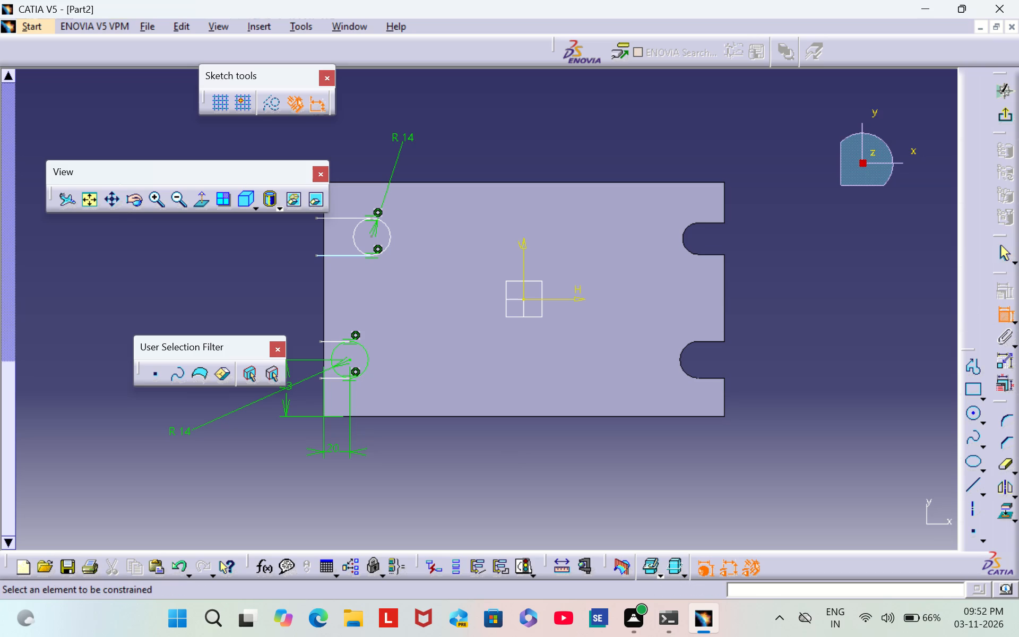
click(372, 236)
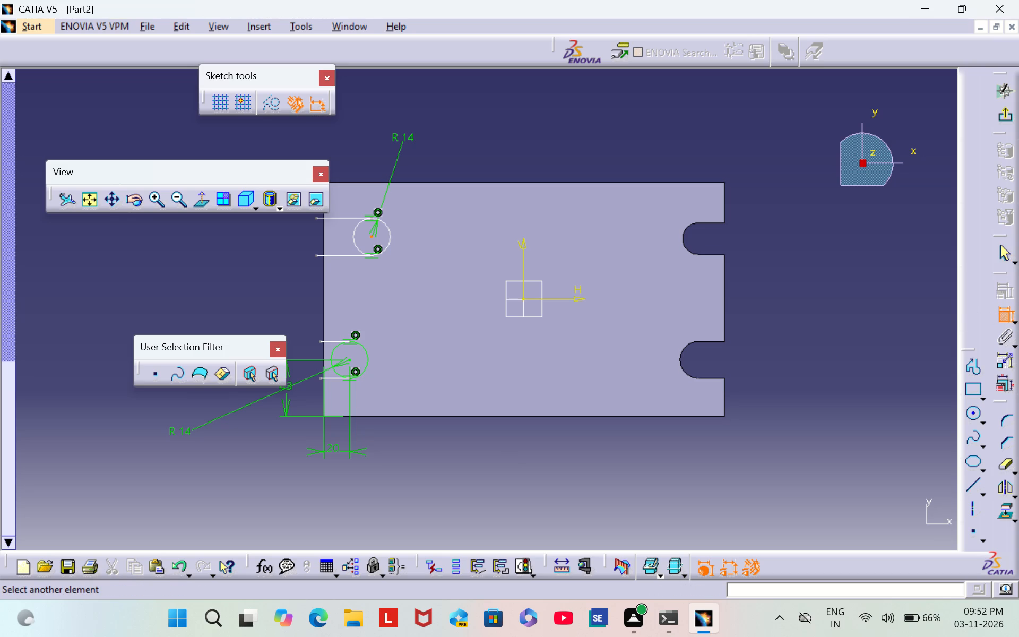
click(324, 246)
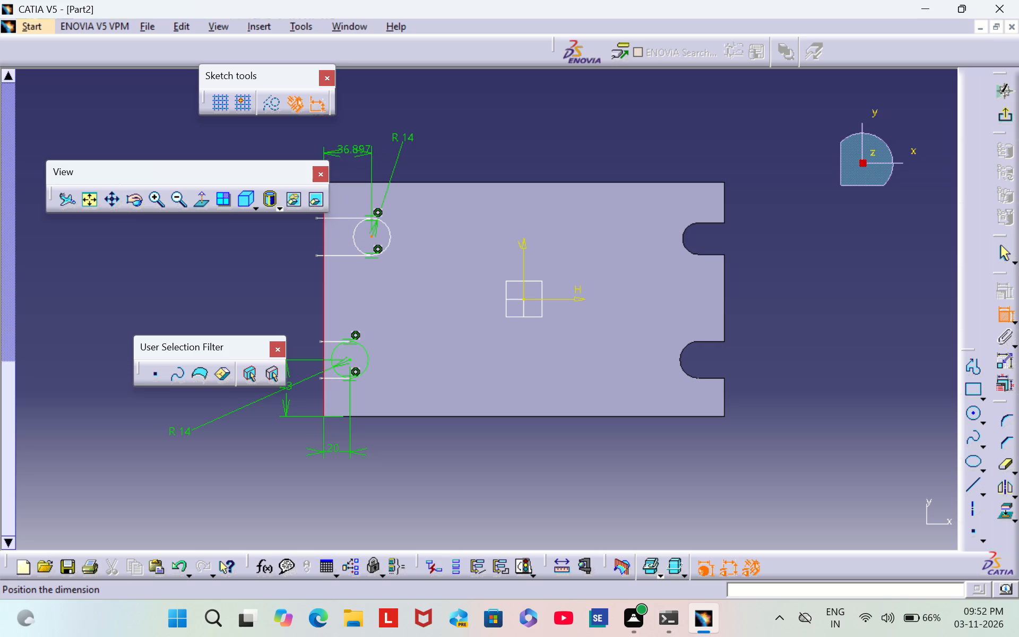
click(352, 153)
double_click(350, 148)
key(BackSpace)
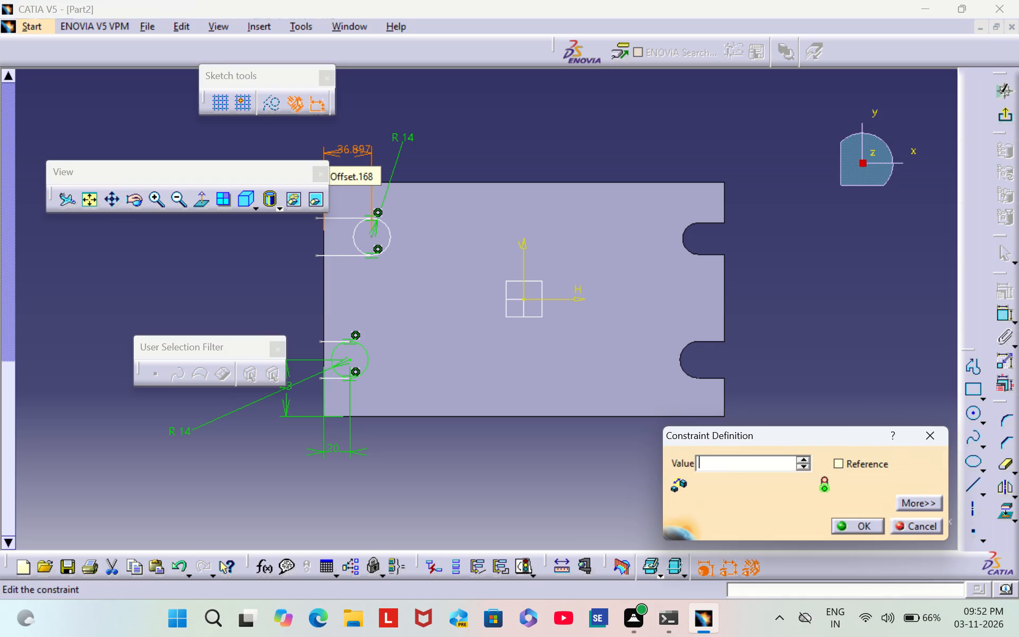
text(20)
key(Return)
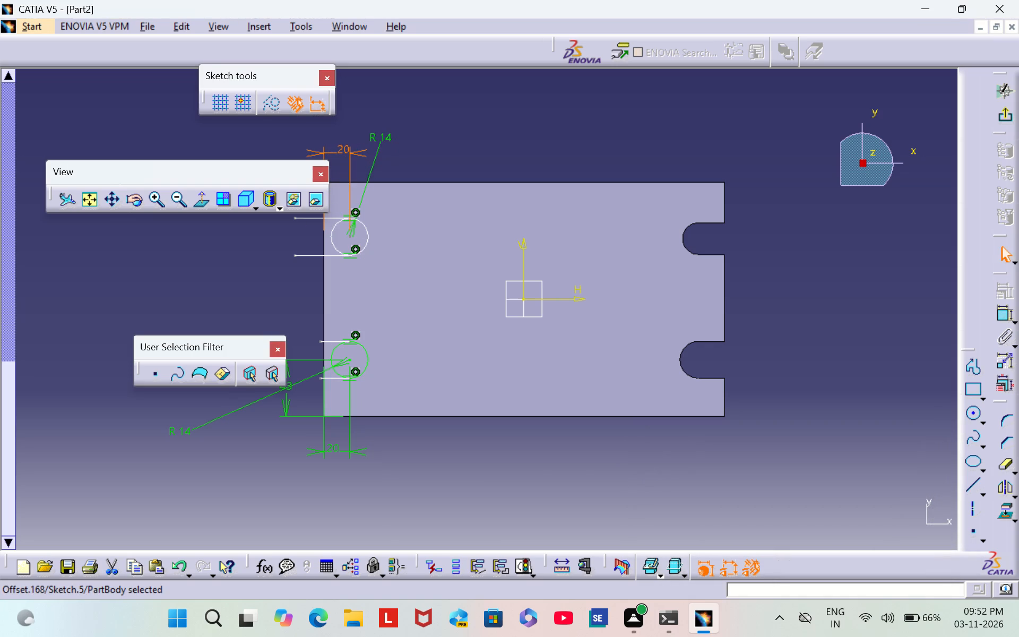
click(546, 113)
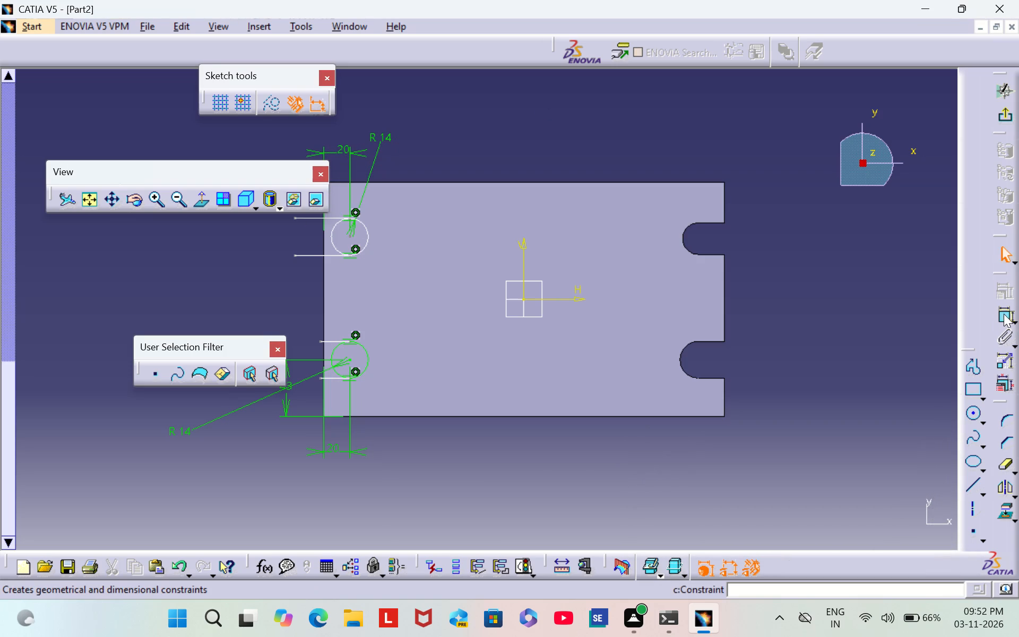
Constrain the upper circle's centre 43 mm from the plate's upper long edge.
double_click(998, 318)
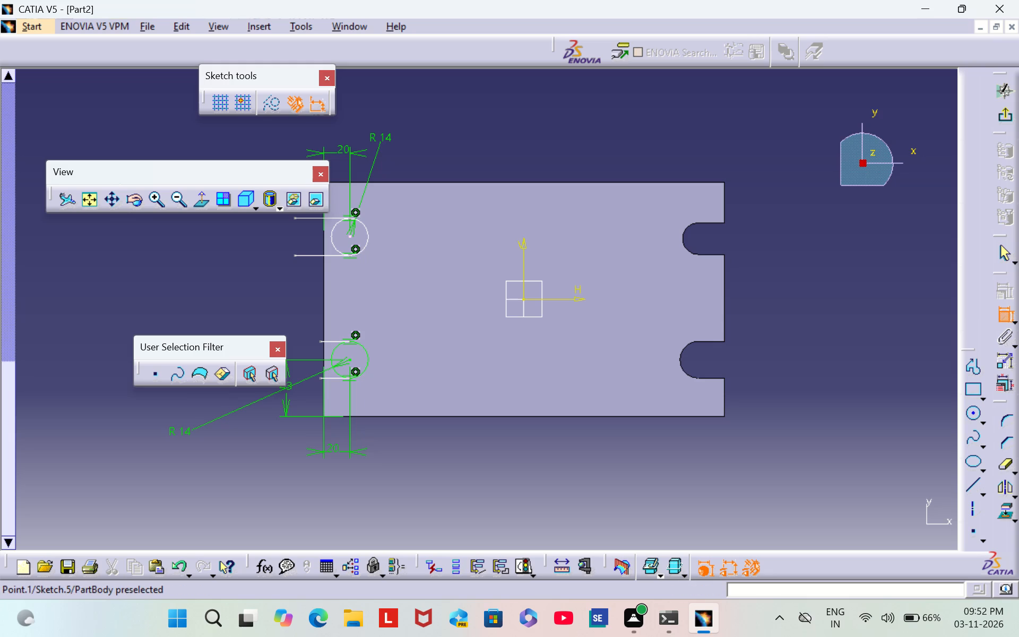
click(350, 236)
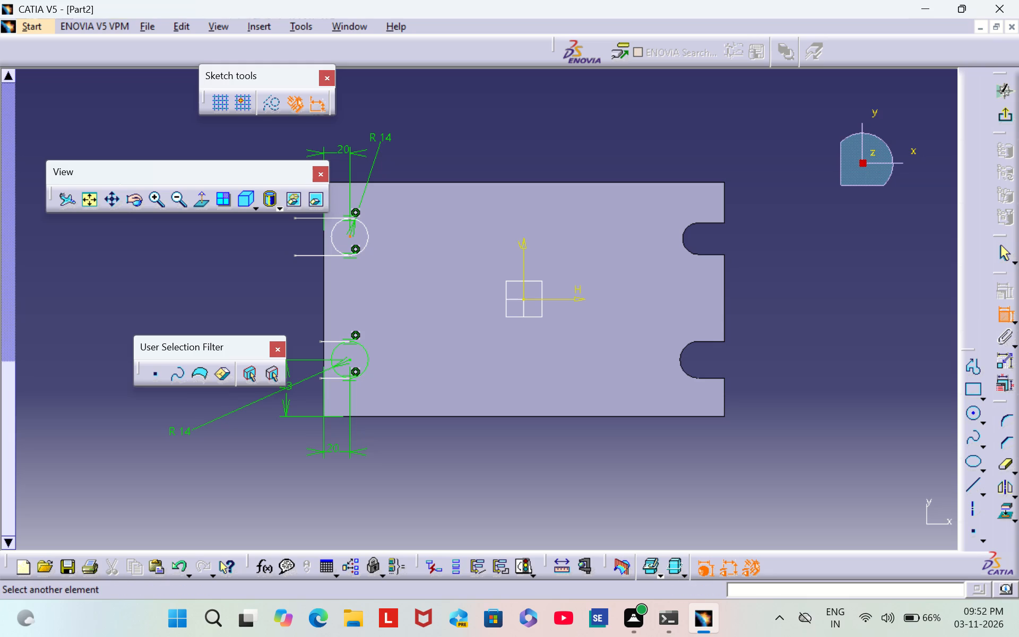
click(354, 180)
click(265, 221)
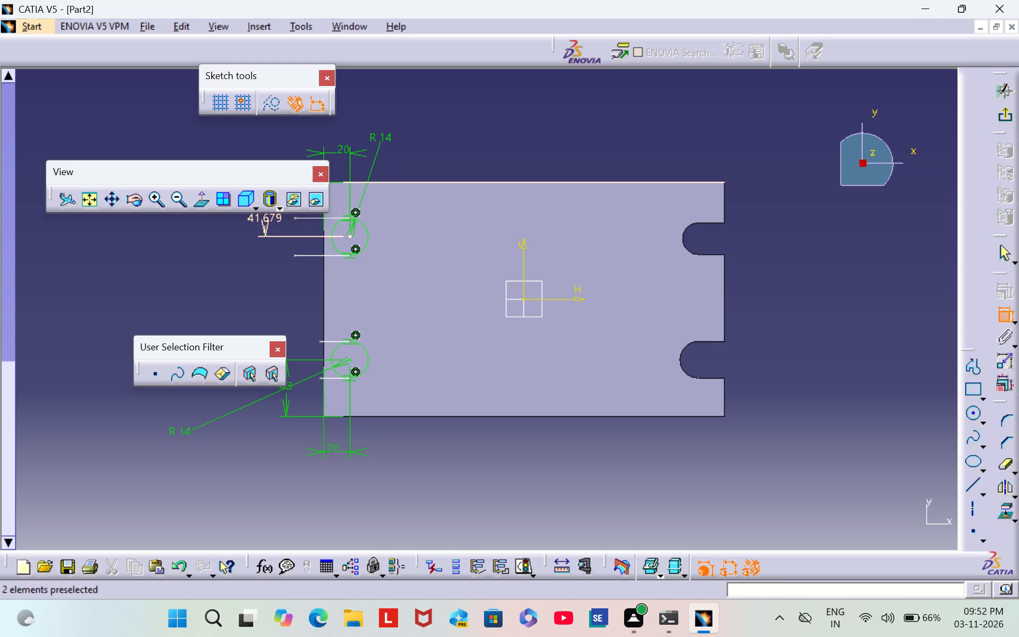
double_click(264, 216)
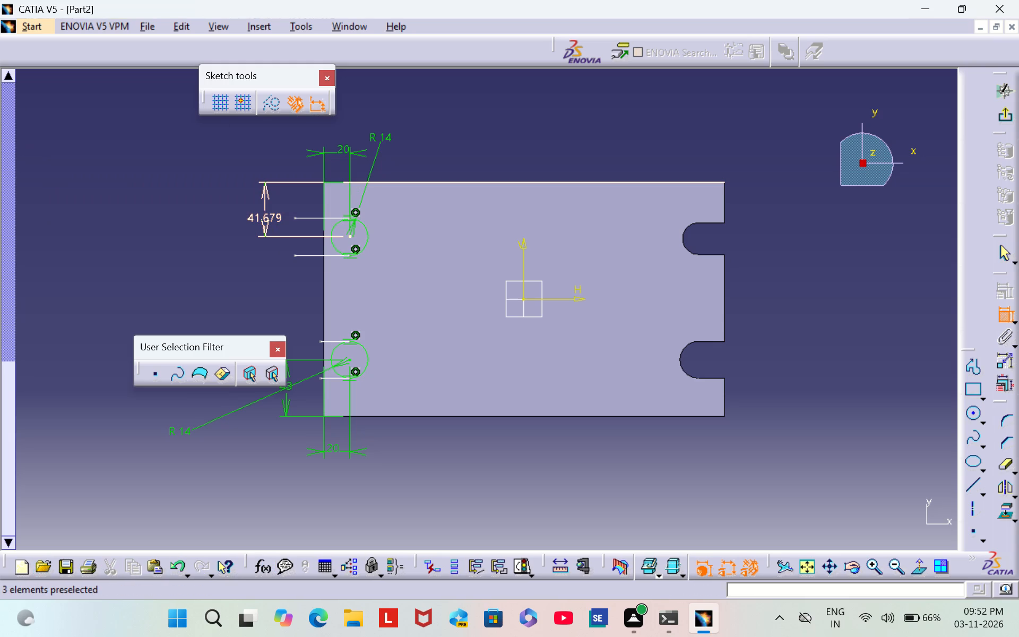
double_click(264, 217)
key(BackSpace)
text(43)
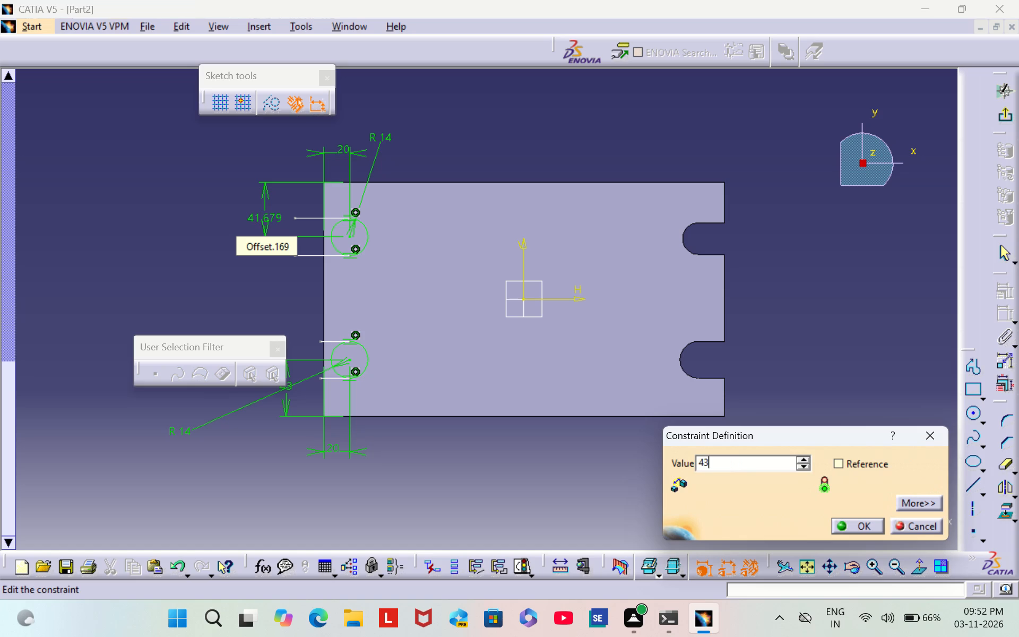
key(Return)
click(223, 247)
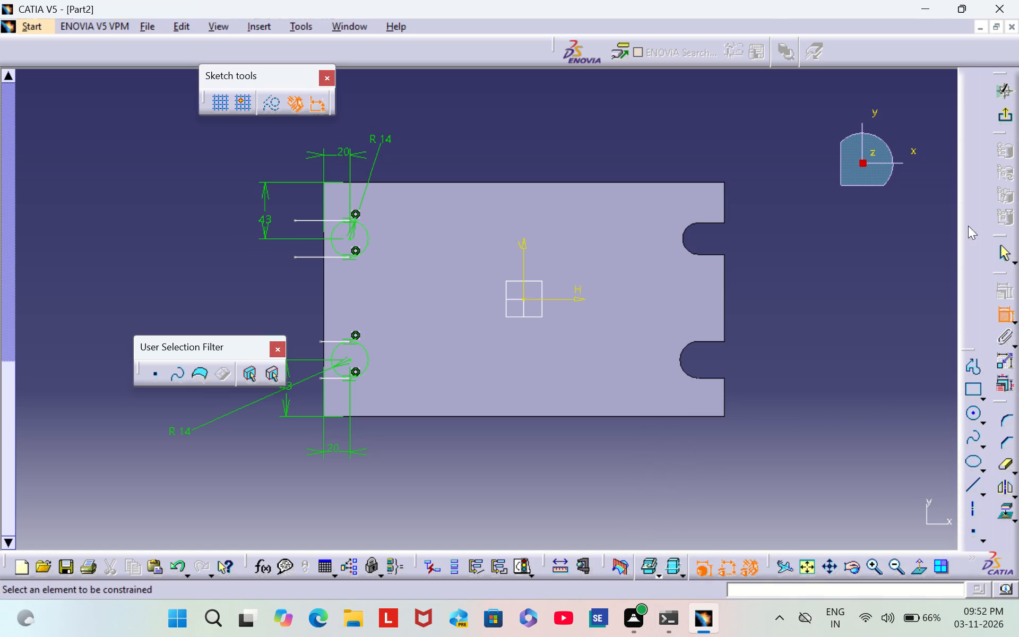
Make the outer endpoints of the lower circle's two horizontal lines coincident with the plate's uncut short edge.
click(998, 316)
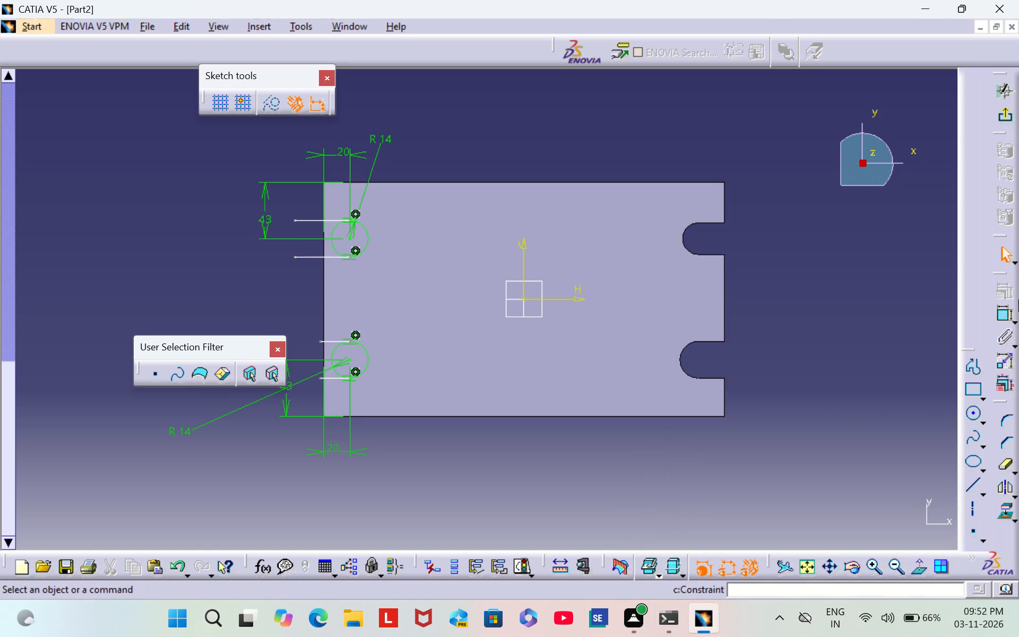
double_click(1002, 312)
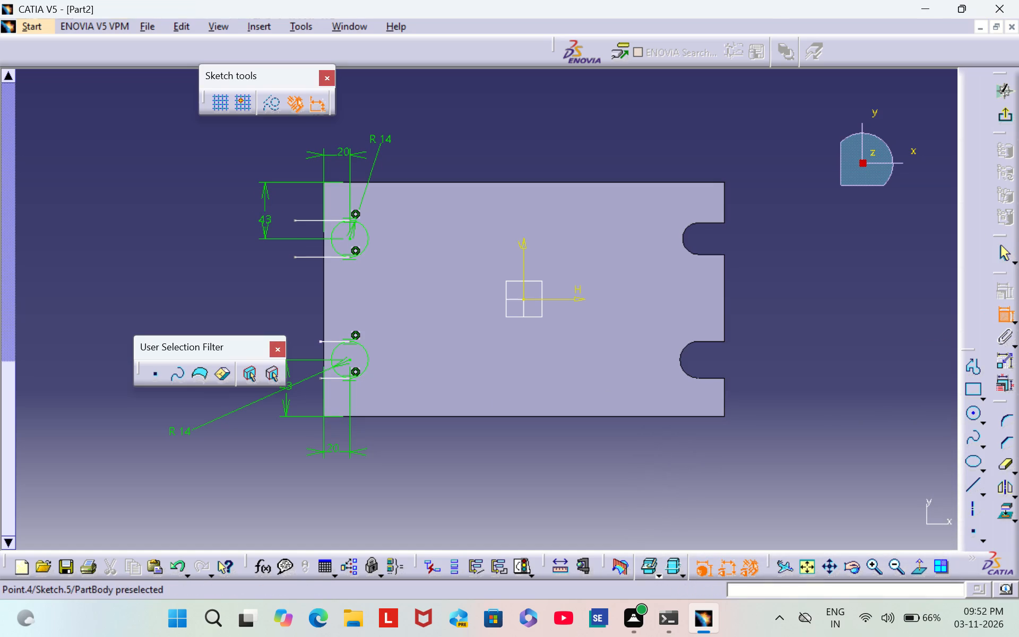
click(318, 341)
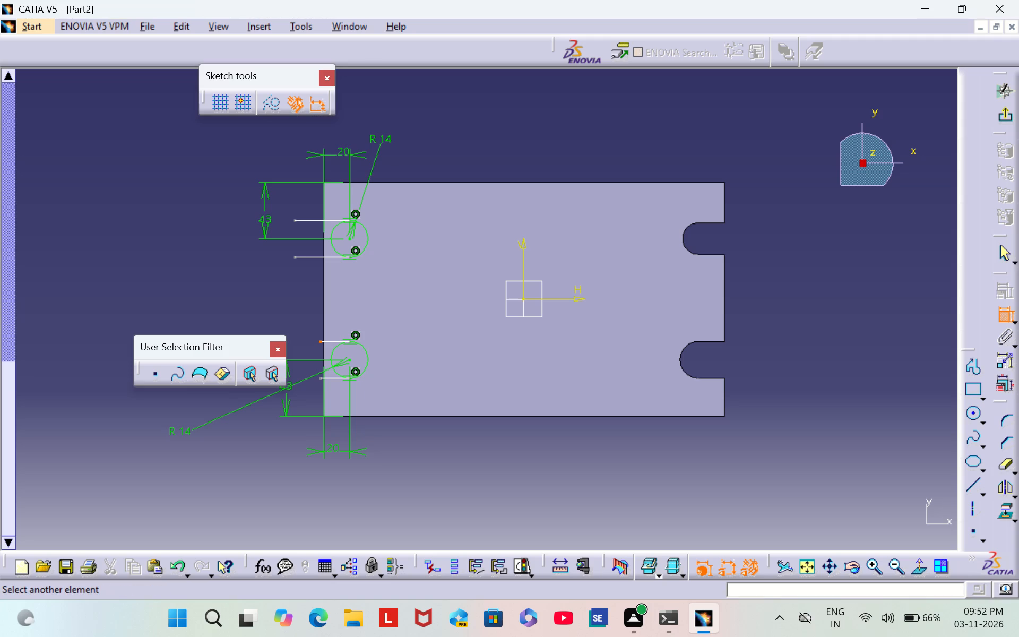
click(322, 322)
right_click(318, 337)
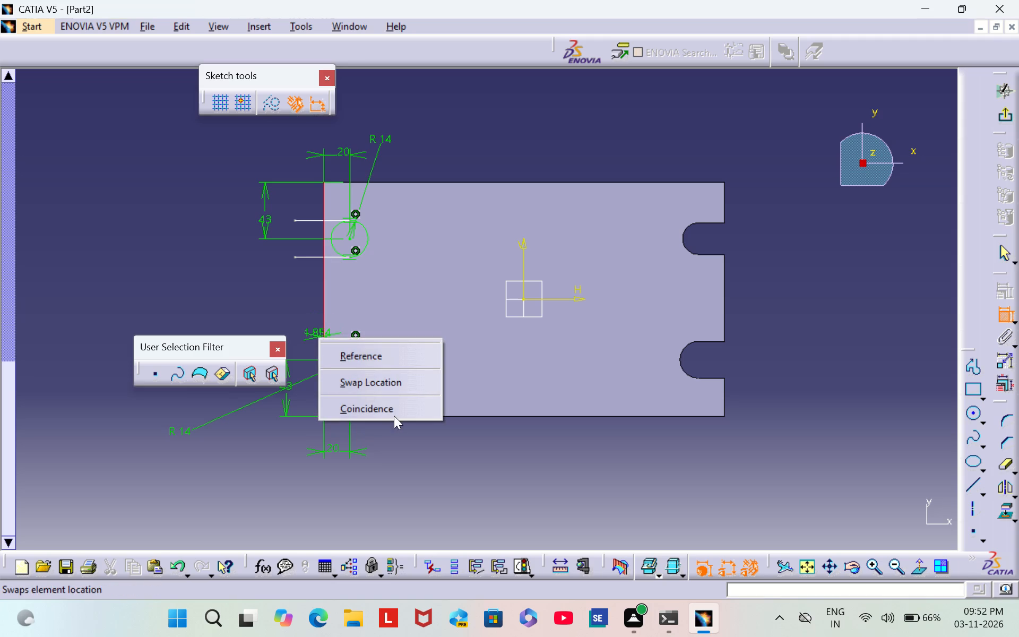
click(397, 410)
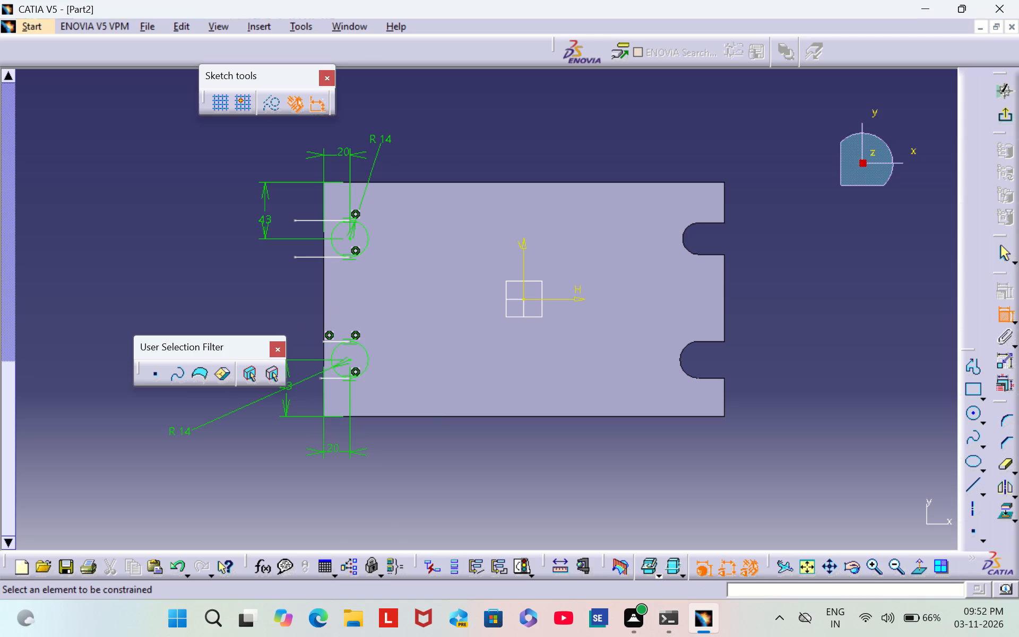
click(321, 377)
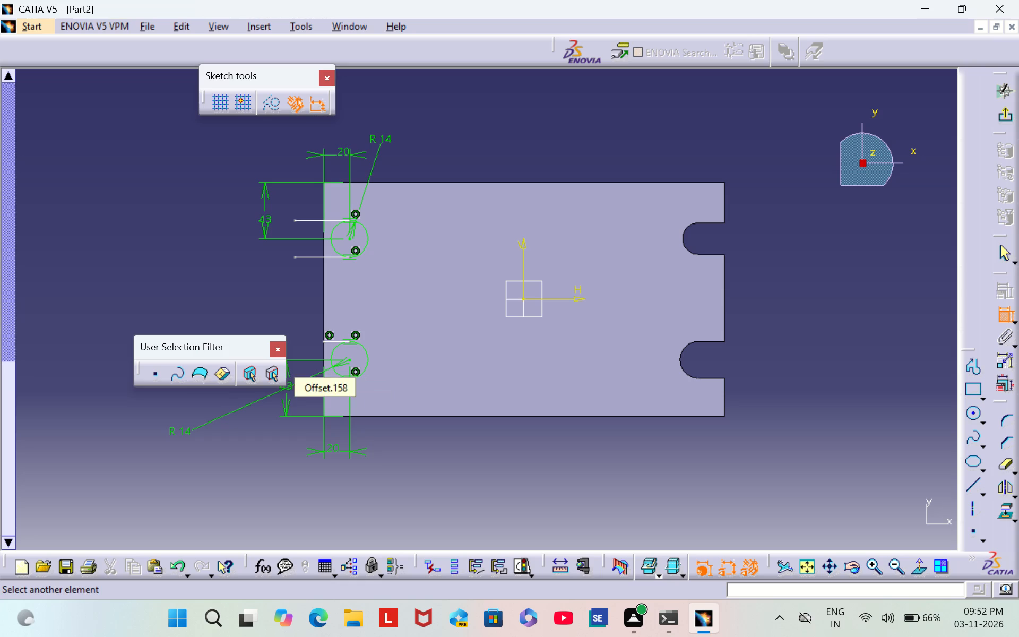
click(324, 366)
right_click(324, 371)
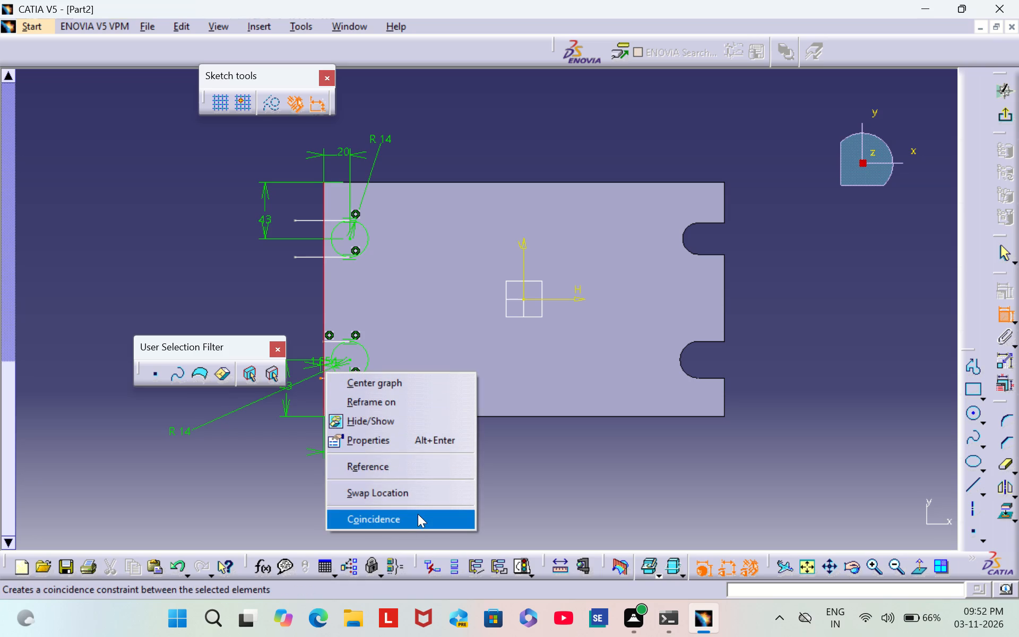
click(418, 514)
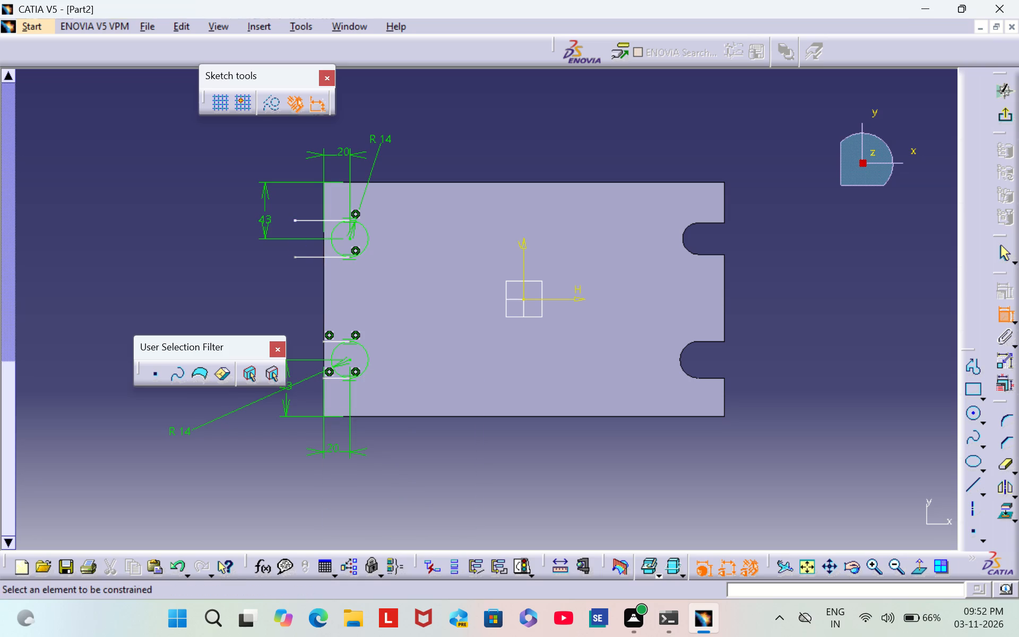
Make the outer endpoints of the upper circle's two horizontal lines coincident with the plate's uncut short edge.
click(292, 221)
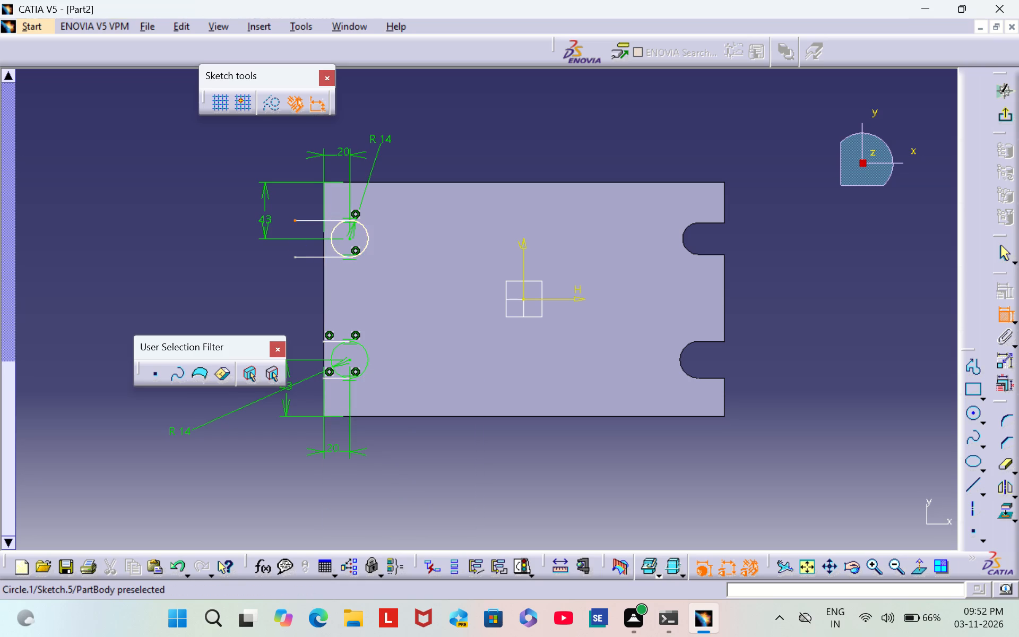
click(322, 233)
right_click(322, 233)
click(378, 379)
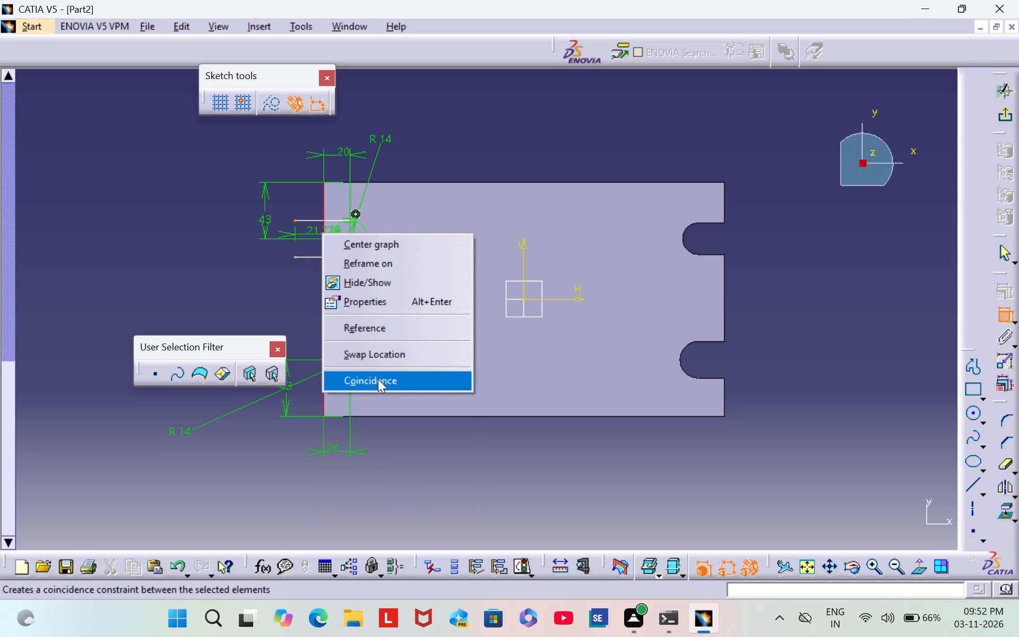
click(297, 257)
click(323, 263)
right_click(315, 261)
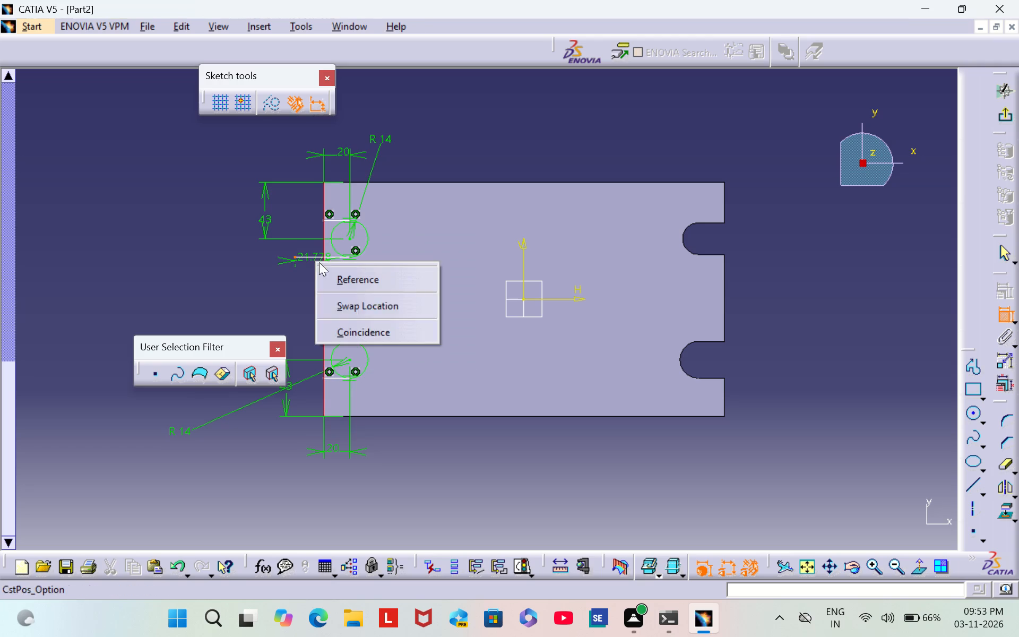
click(390, 334)
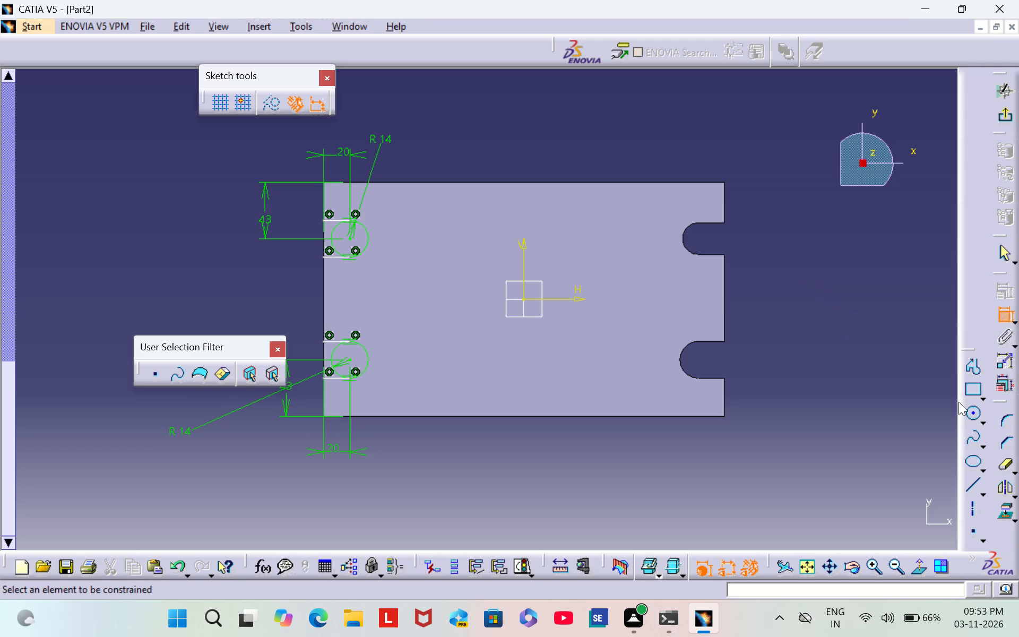
Trim away the half of each circle facing the uncut short edge, leaving two U-shaped profiles, and exit the sketch.
double_click(1001, 459)
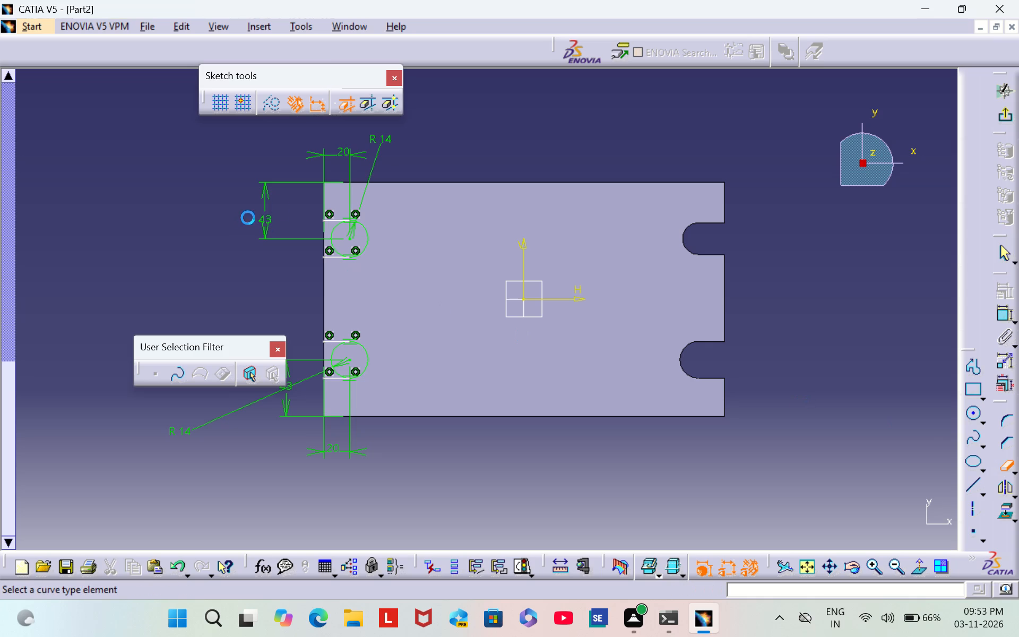
click(331, 233)
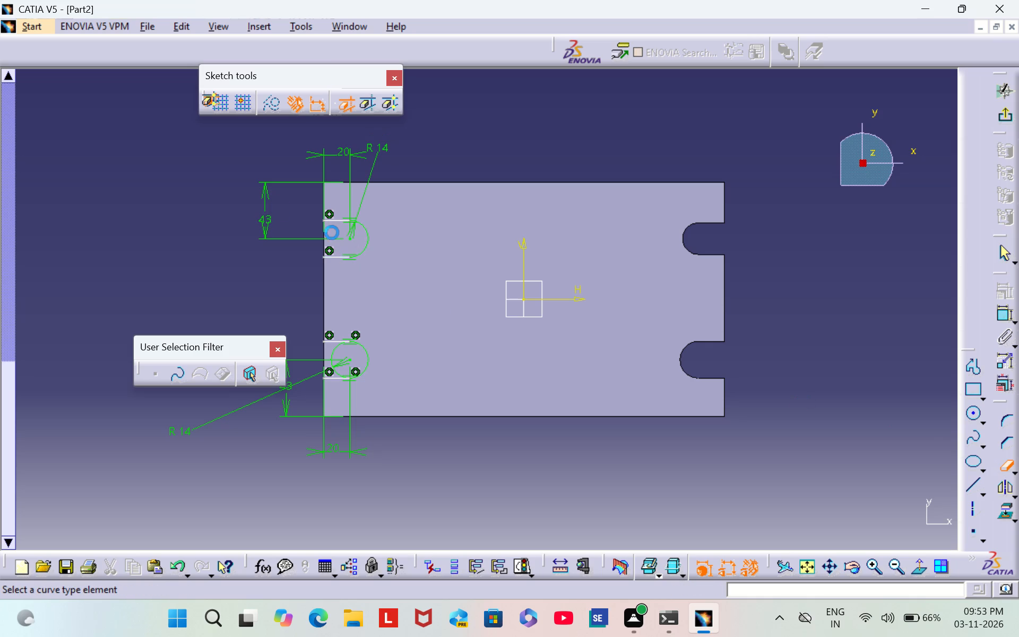
click(333, 349)
click(564, 475)
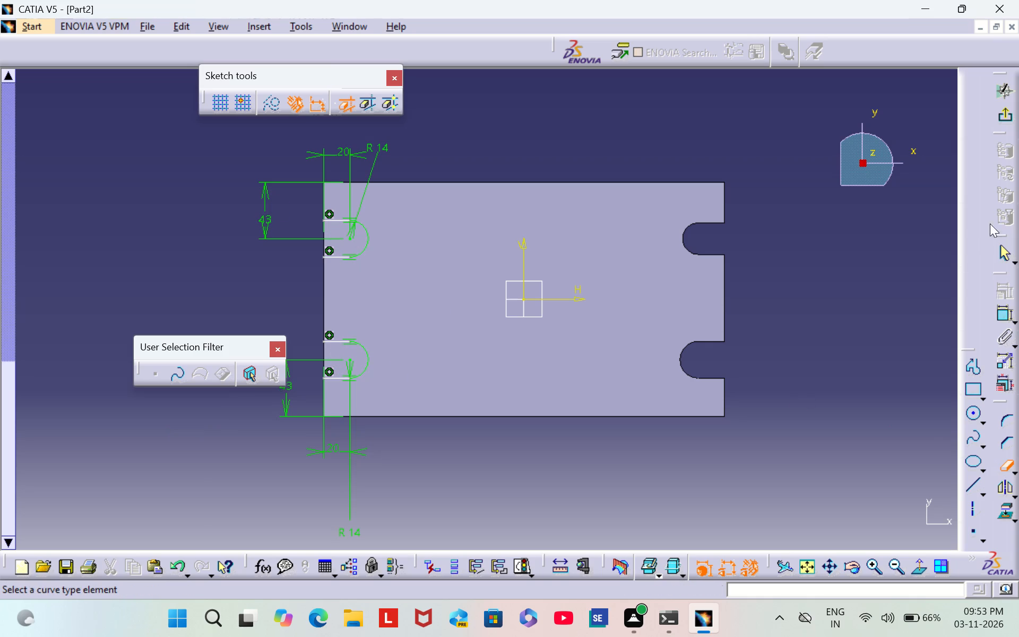
click(1001, 115)
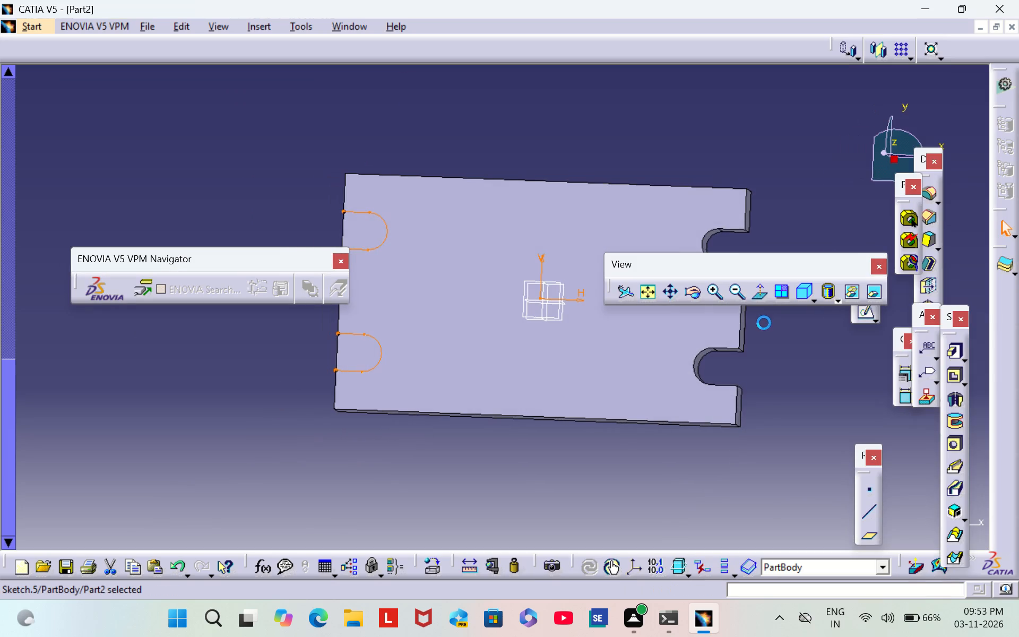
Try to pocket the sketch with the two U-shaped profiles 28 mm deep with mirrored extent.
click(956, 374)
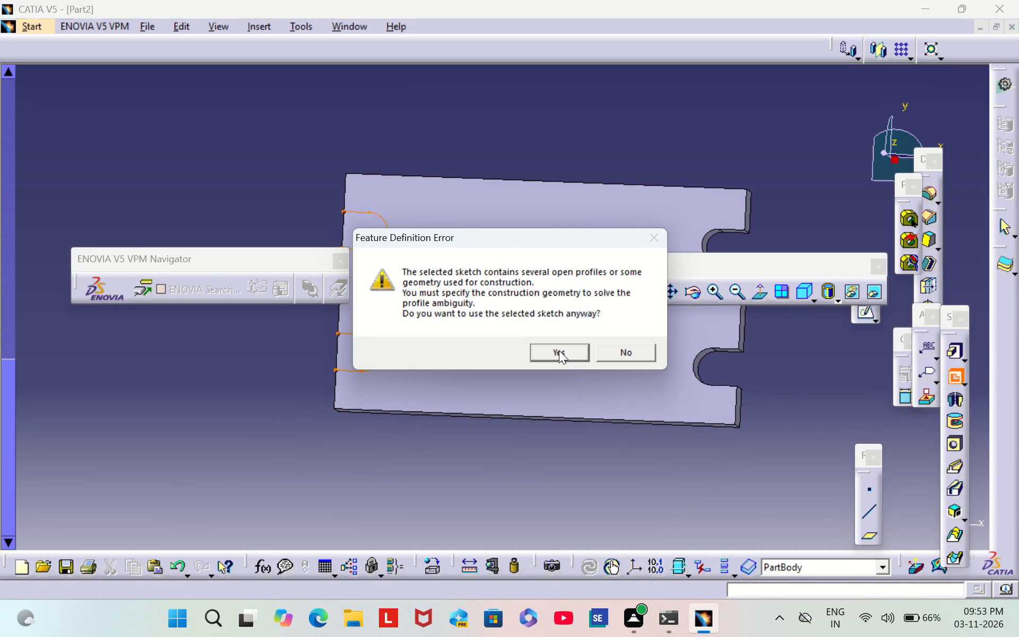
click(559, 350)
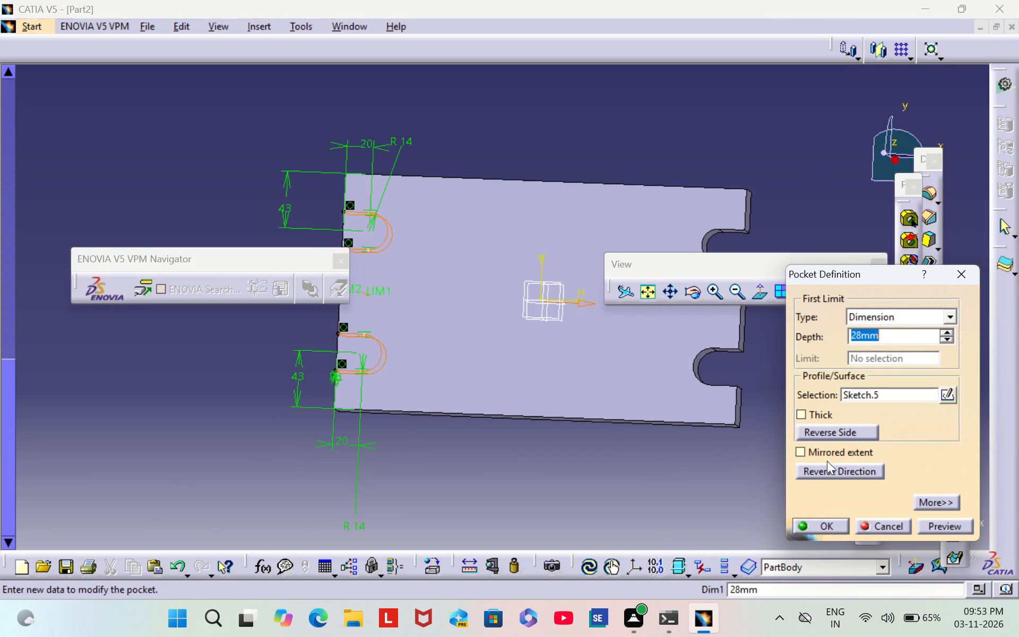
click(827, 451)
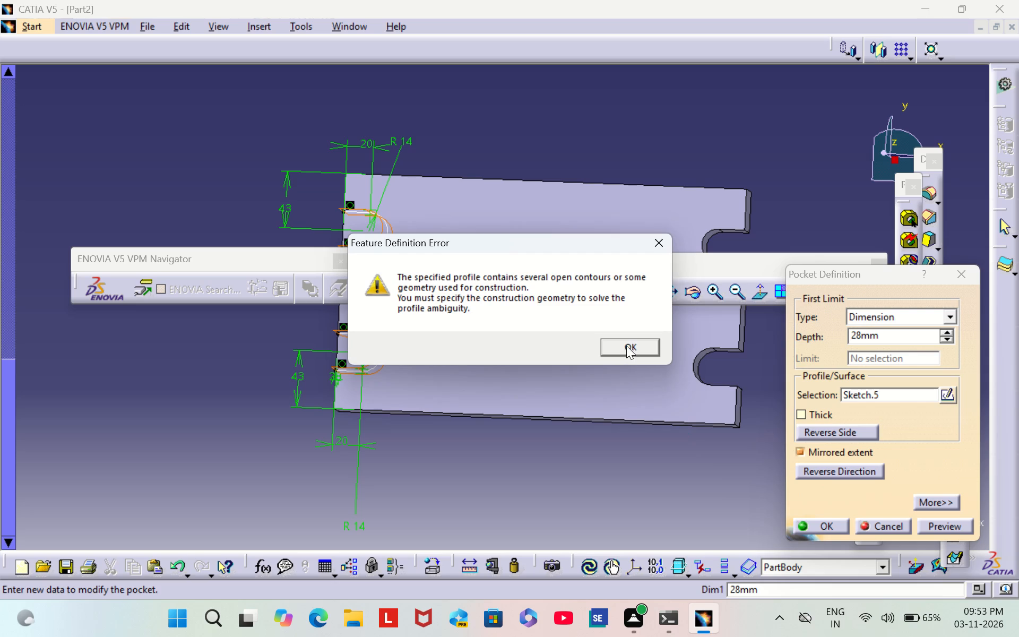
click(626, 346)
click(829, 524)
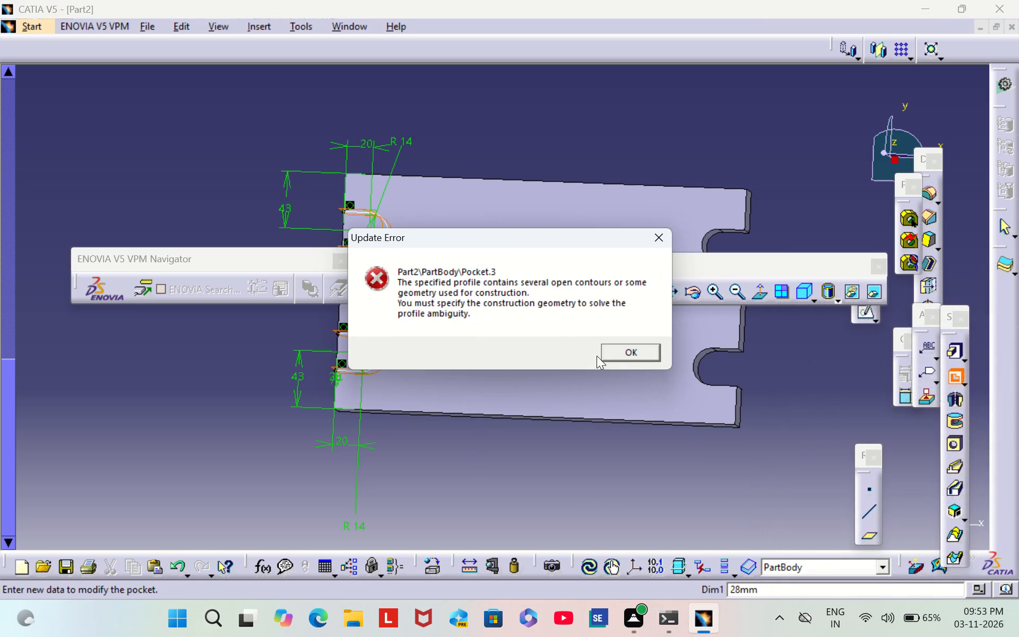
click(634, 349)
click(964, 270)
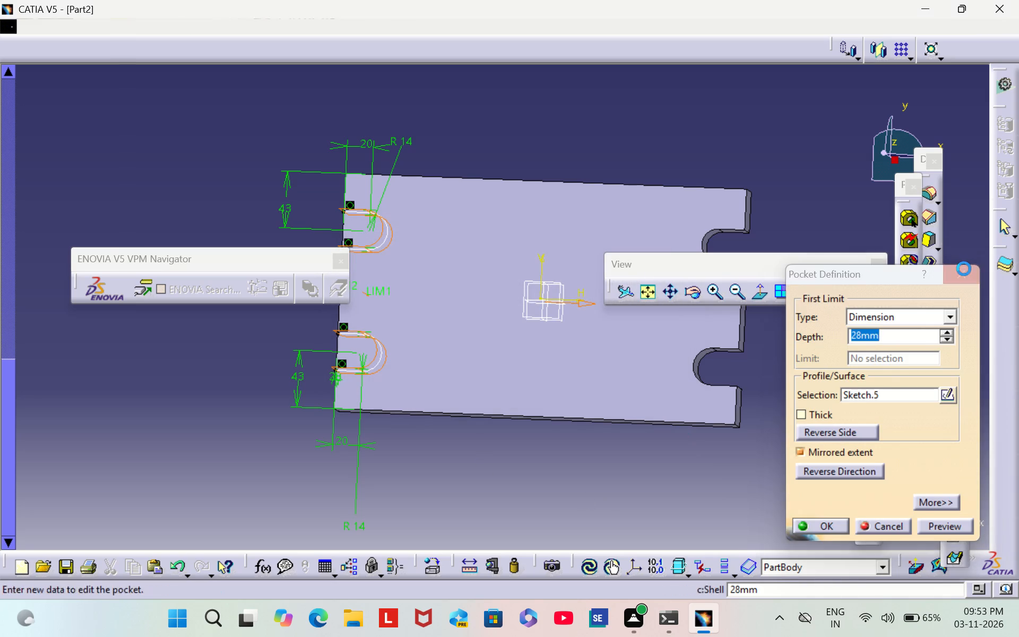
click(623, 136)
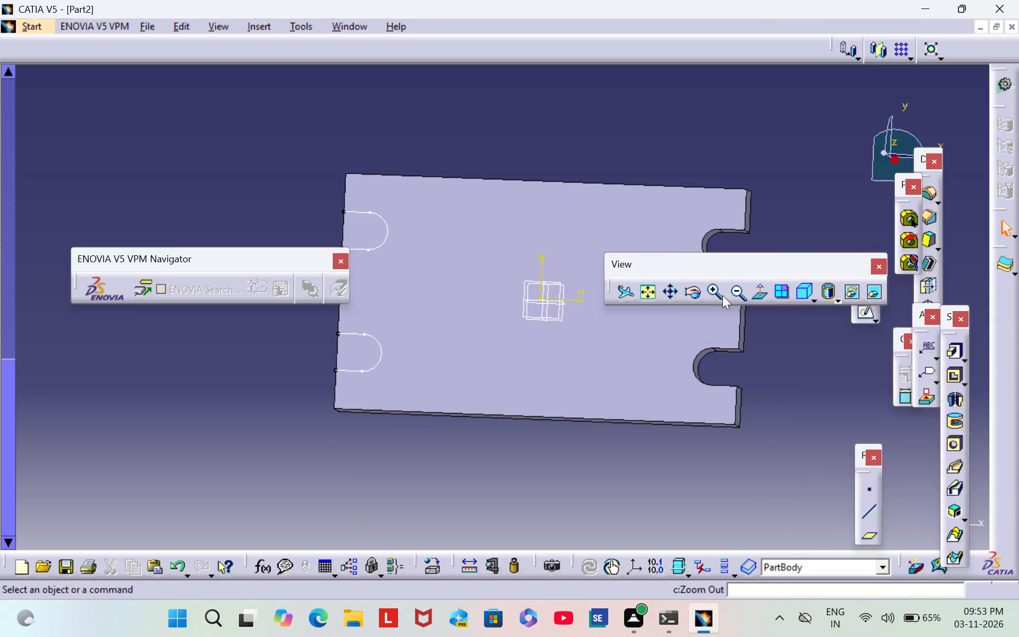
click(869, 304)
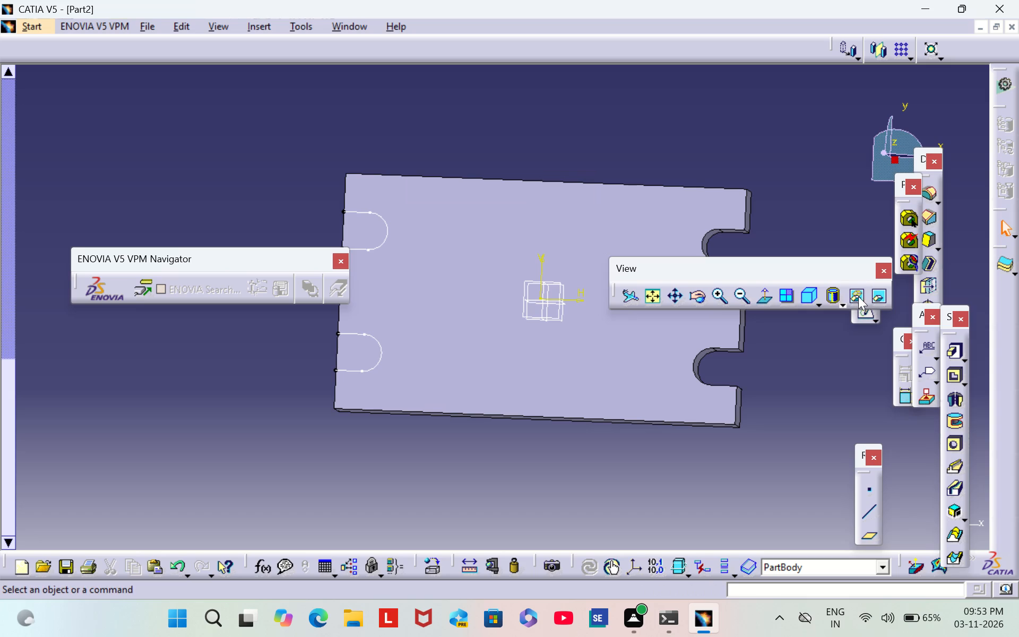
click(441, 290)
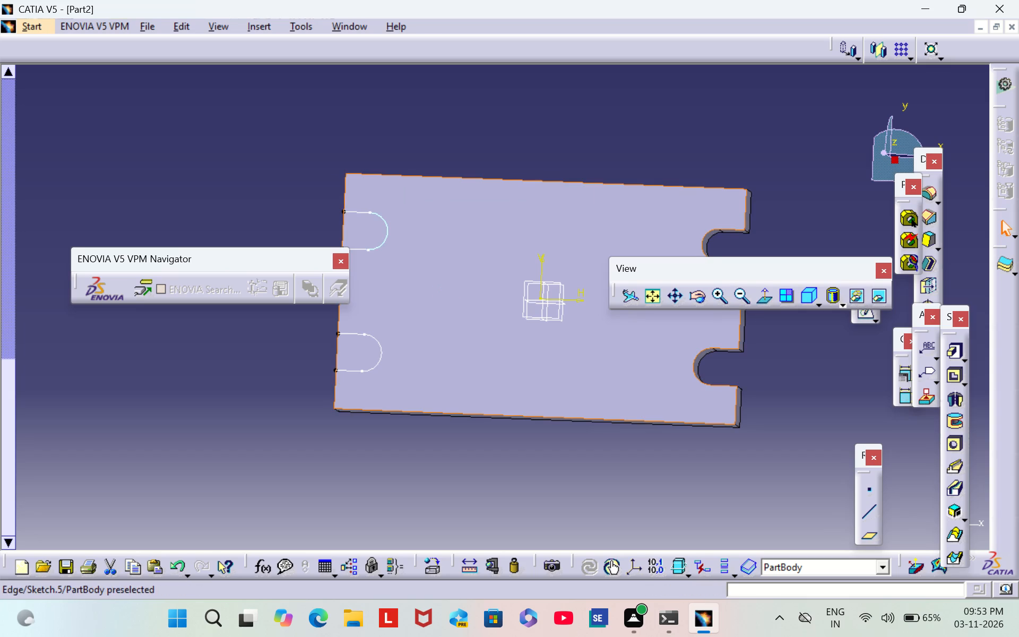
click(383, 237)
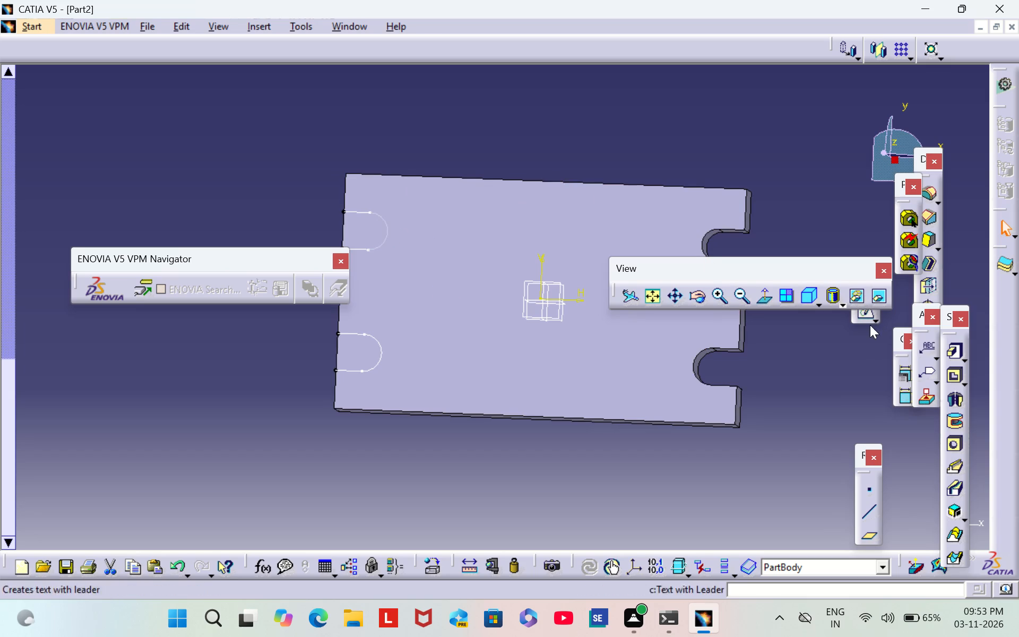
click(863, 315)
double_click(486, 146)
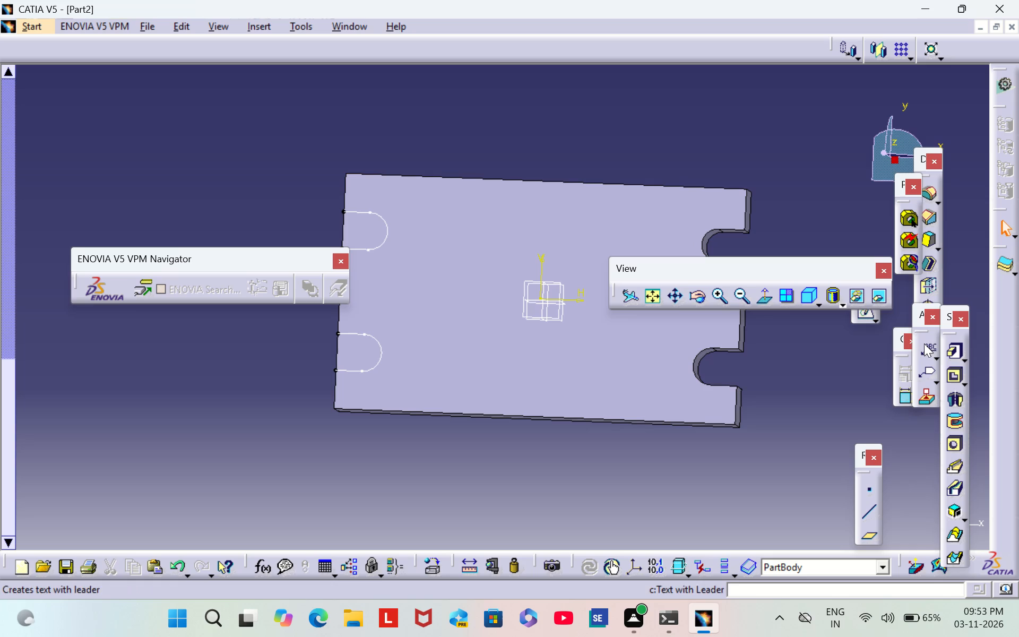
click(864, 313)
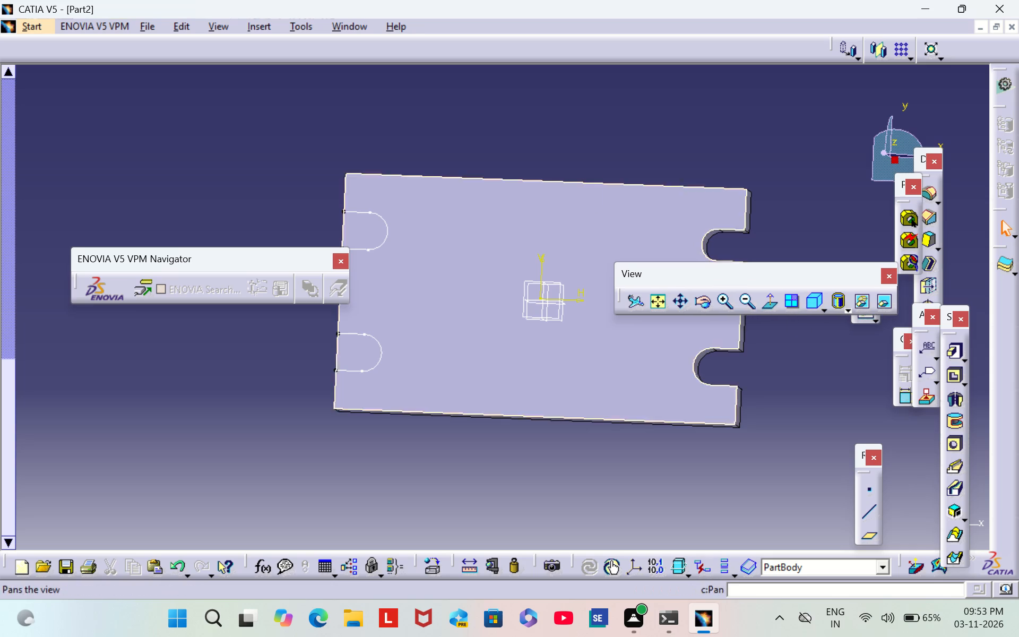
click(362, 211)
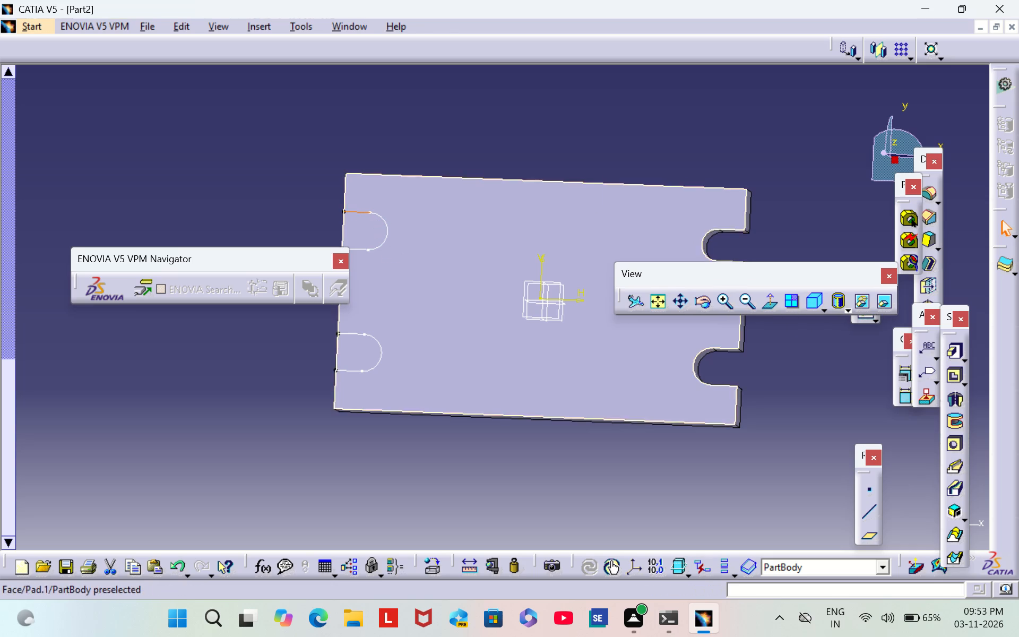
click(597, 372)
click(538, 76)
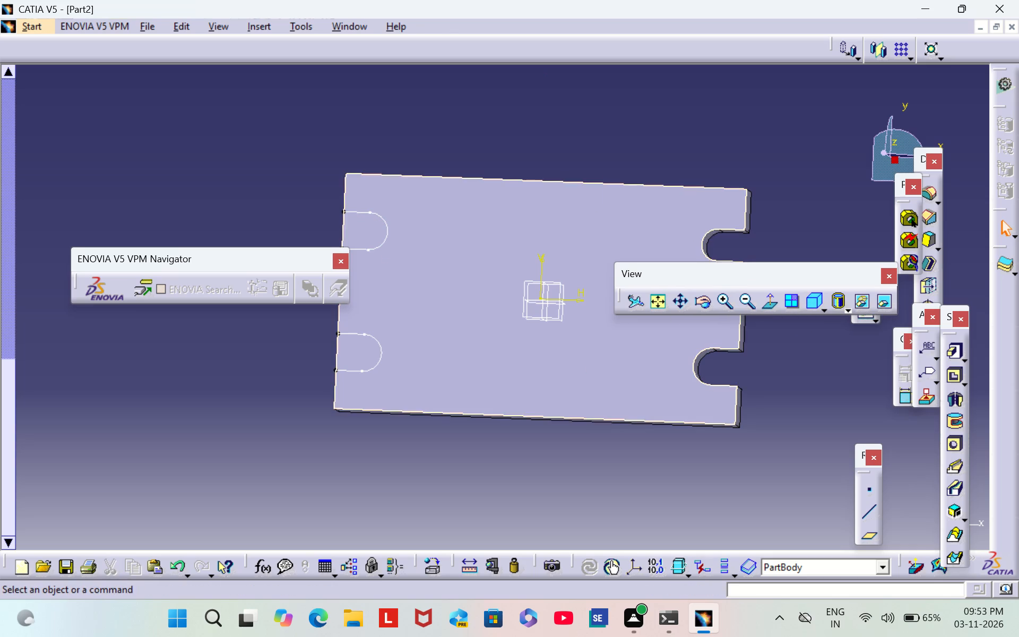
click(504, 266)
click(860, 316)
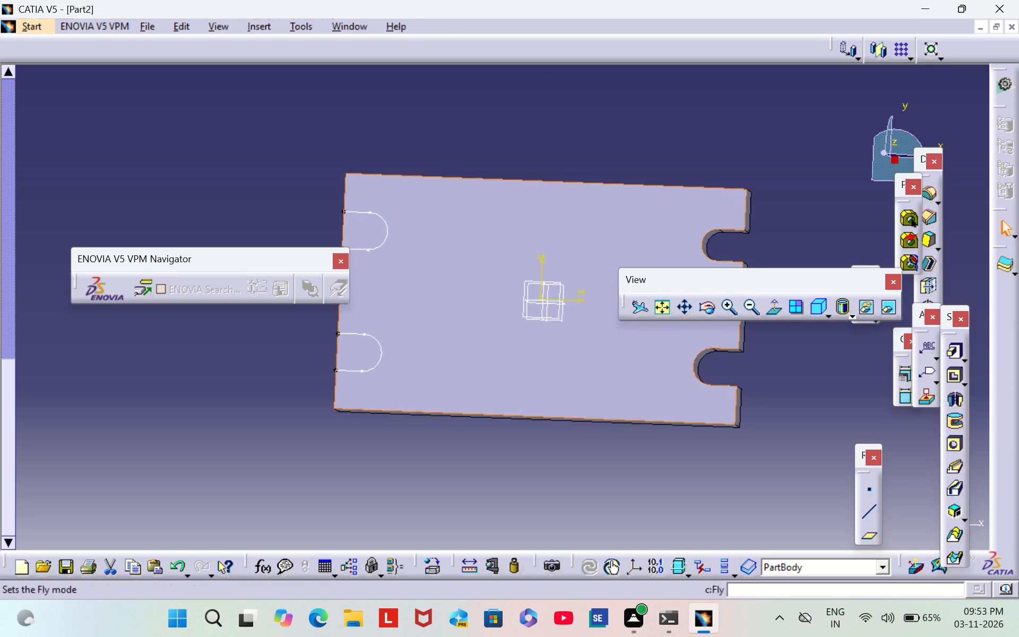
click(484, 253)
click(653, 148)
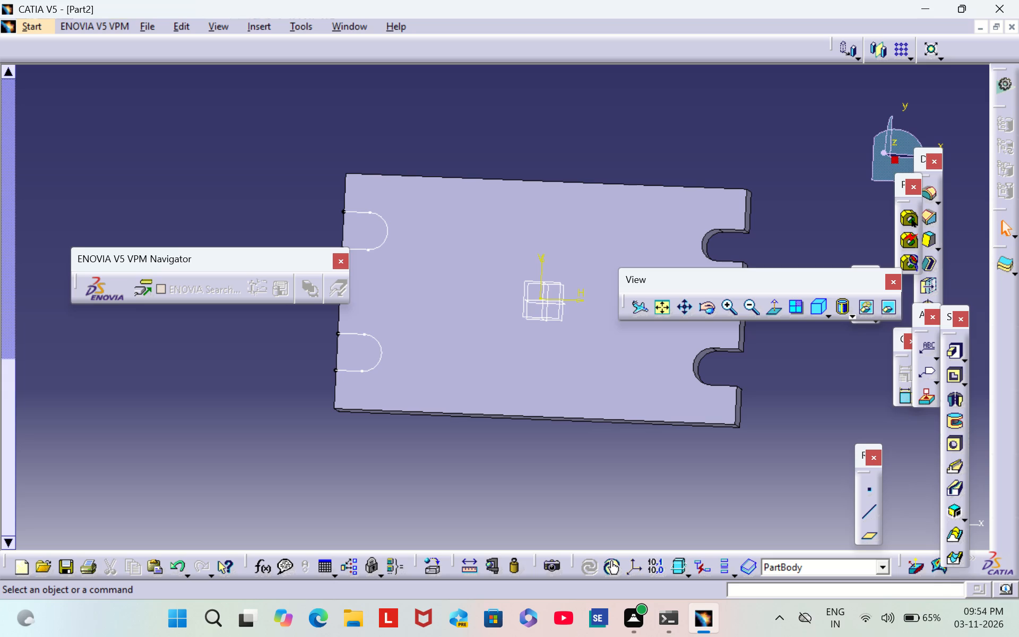
Start a new sketch on the plate's large top face.
click(591, 222)
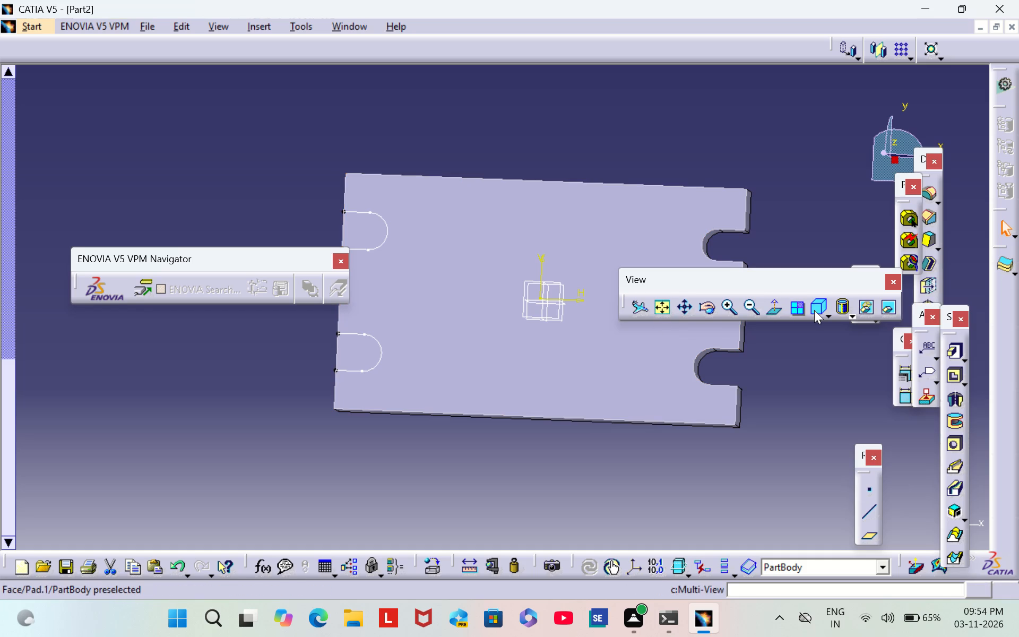
drag(832, 282, 800, 144)
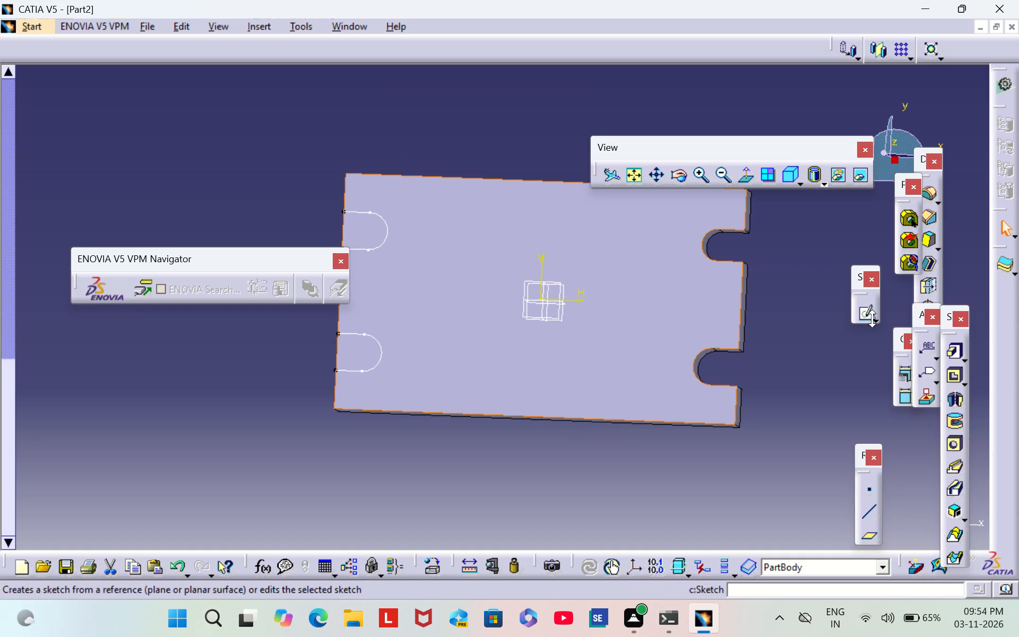
click(871, 317)
click(892, 340)
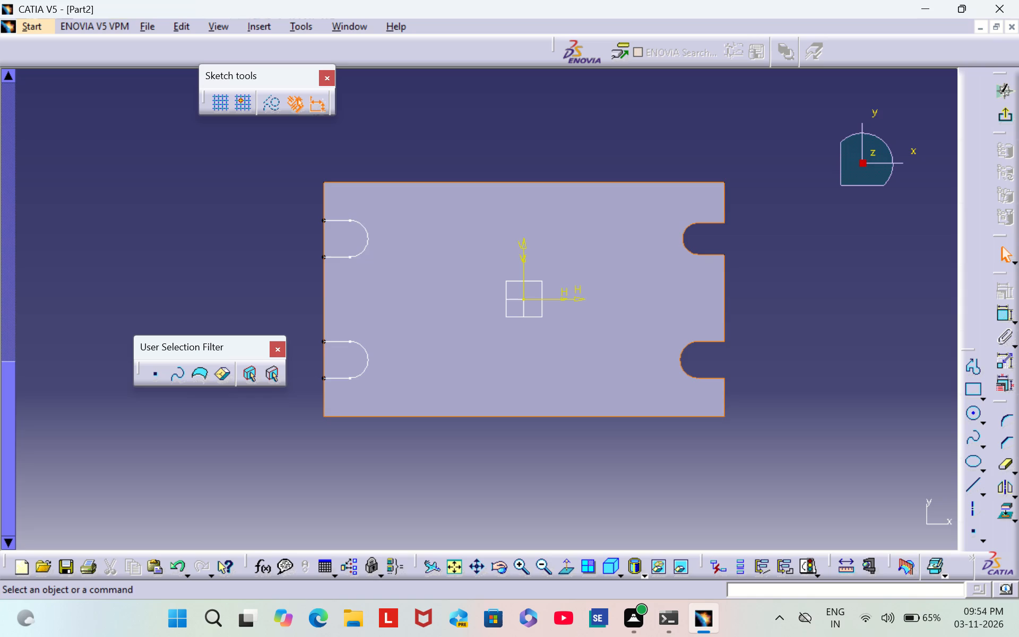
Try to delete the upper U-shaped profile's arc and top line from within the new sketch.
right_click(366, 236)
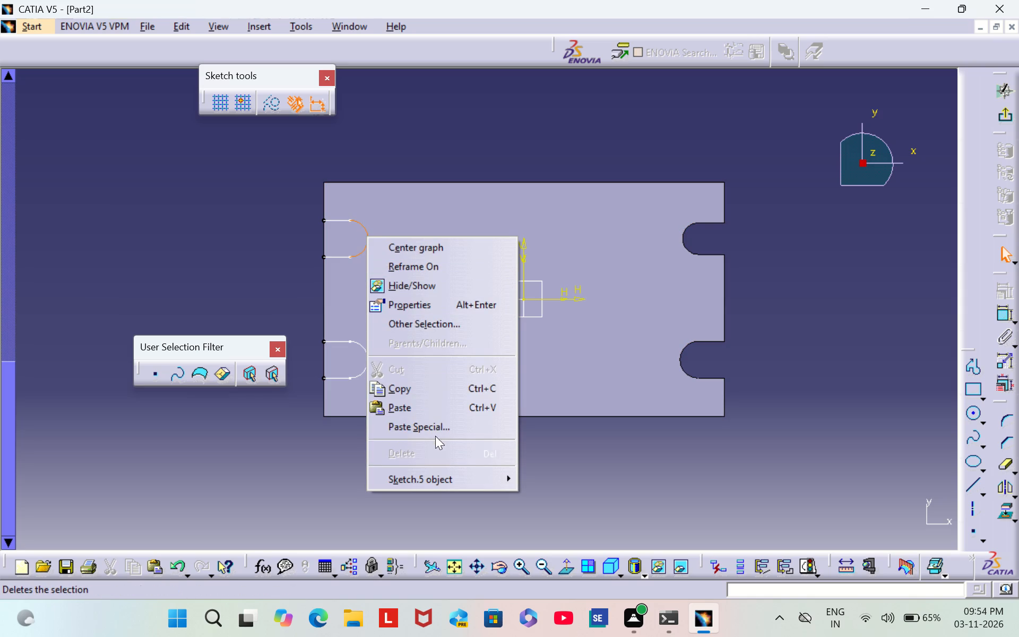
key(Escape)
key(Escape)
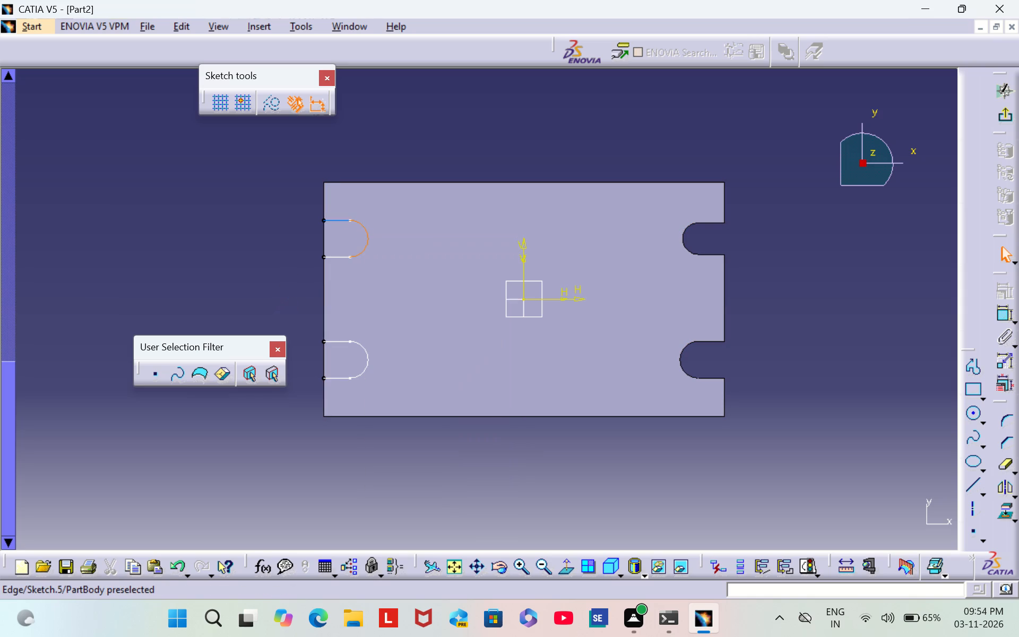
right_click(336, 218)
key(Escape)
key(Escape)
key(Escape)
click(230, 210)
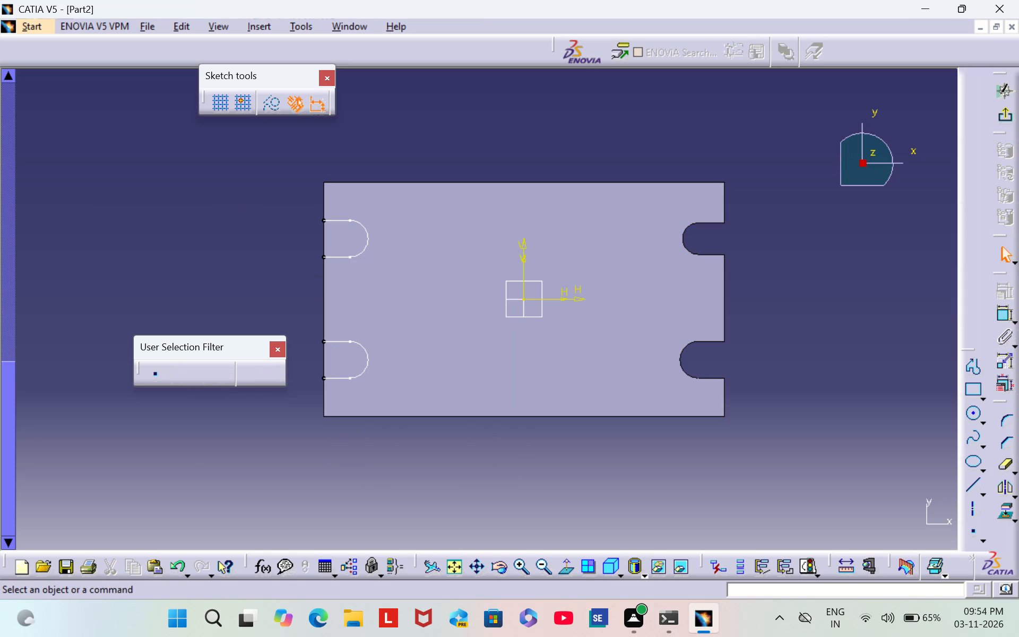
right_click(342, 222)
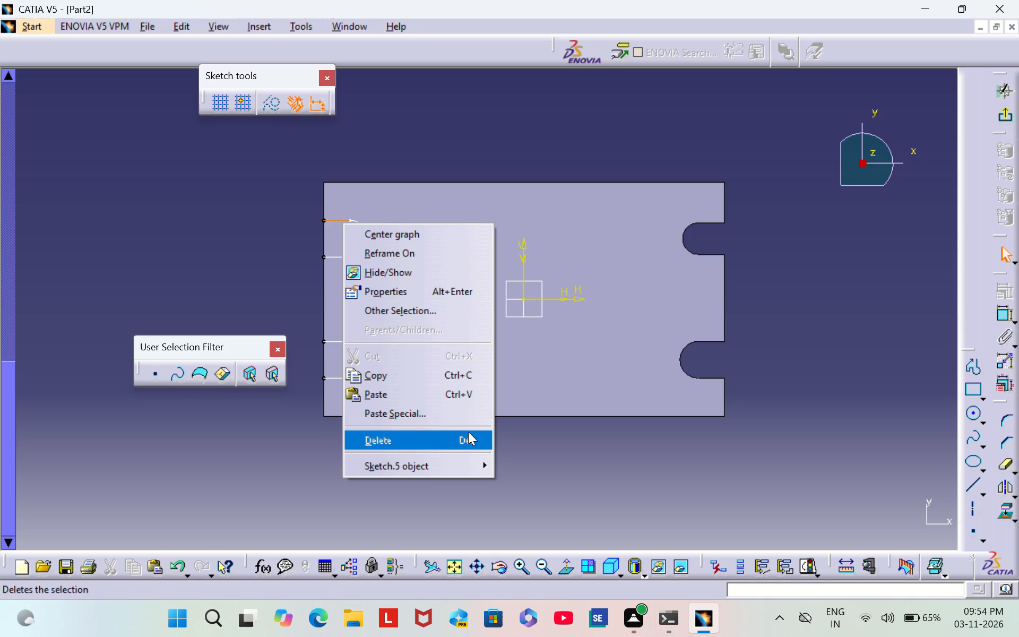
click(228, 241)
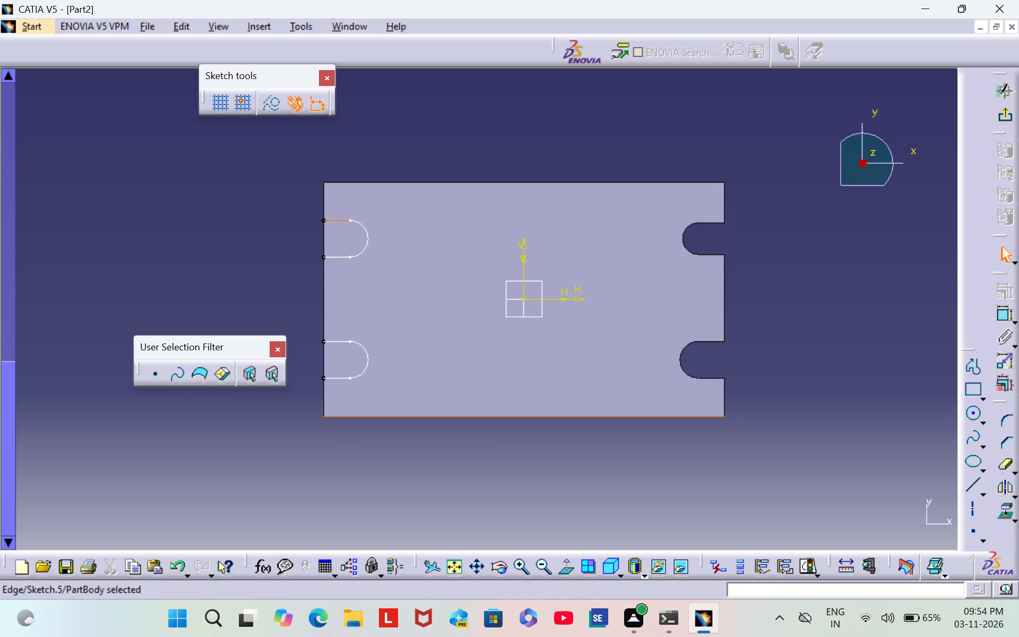
Open the existing sketch with the two U-shaped profiles for editing and delete both of its arcs.
click(341, 378)
right_click(341, 378)
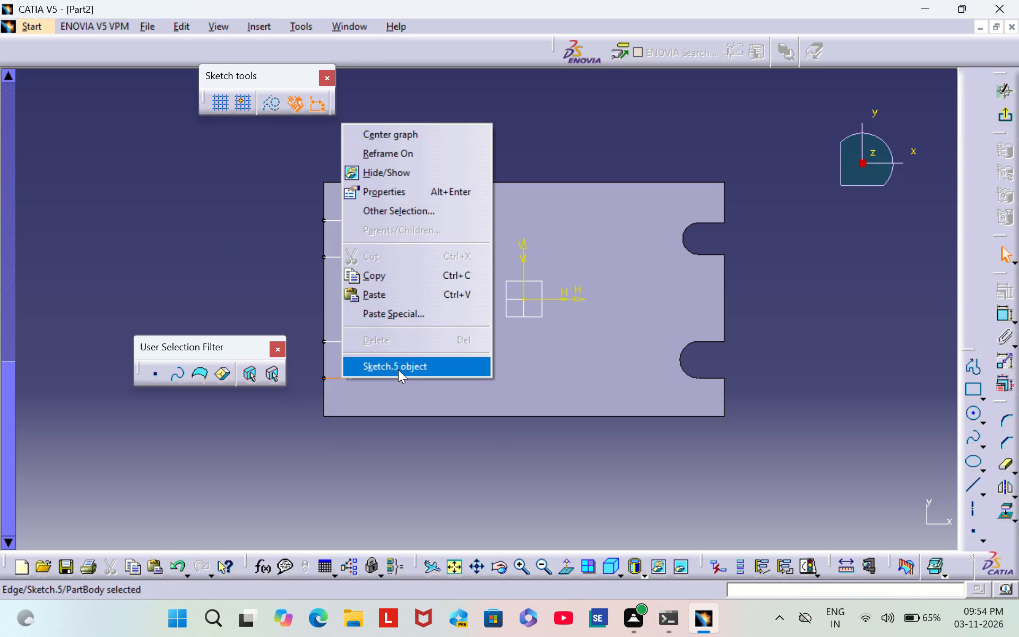
click(403, 367)
click(545, 365)
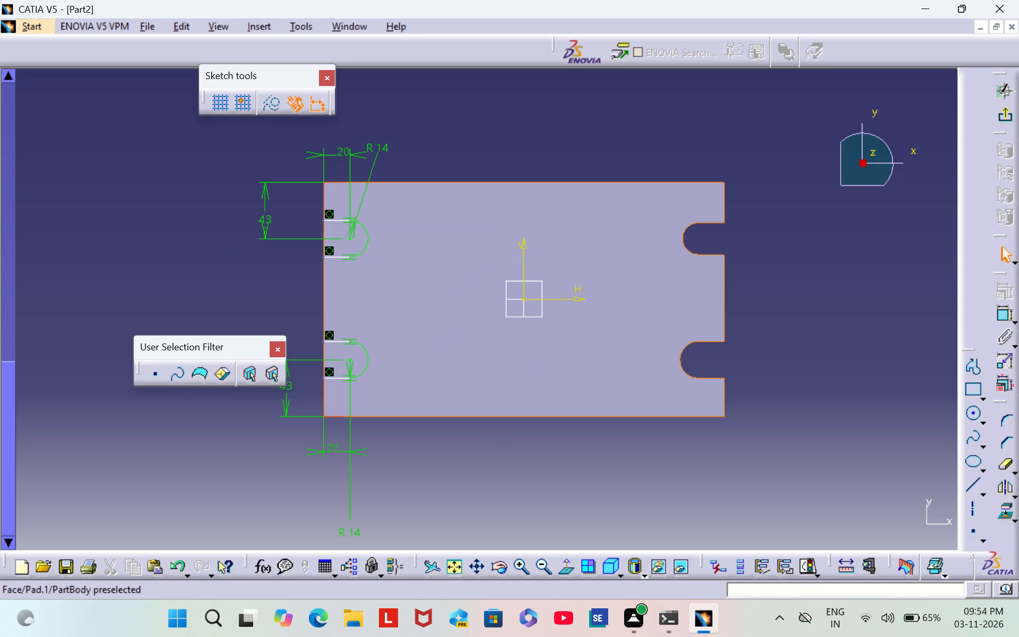
right_click(369, 244)
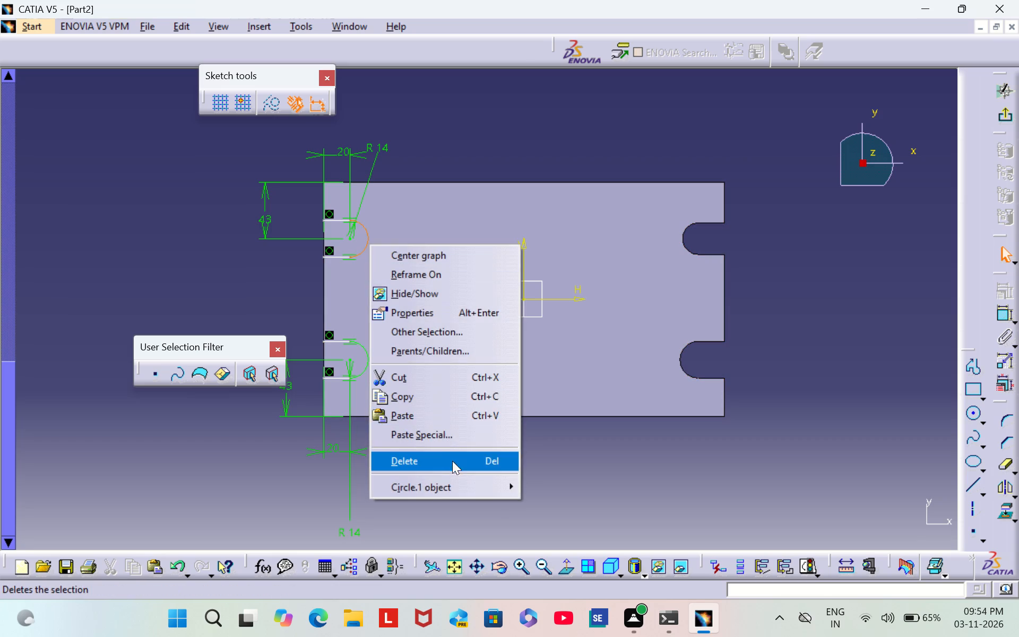
click(453, 464)
right_click(369, 360)
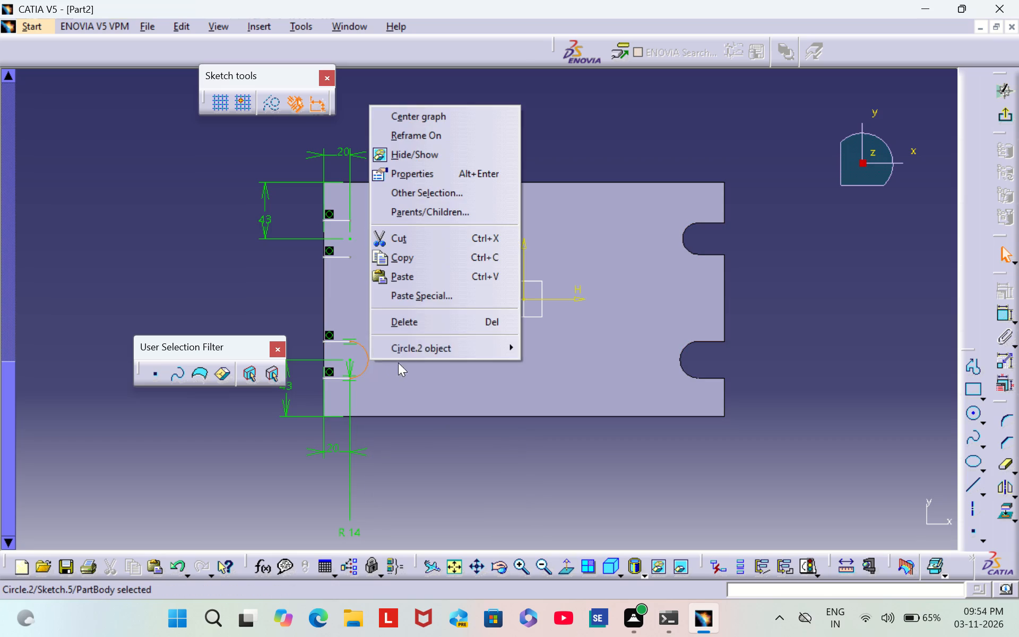
click(435, 323)
Delete the four horizontal lines of the two U-shaped profiles along the plate's uncut short edge.
right_click(335, 219)
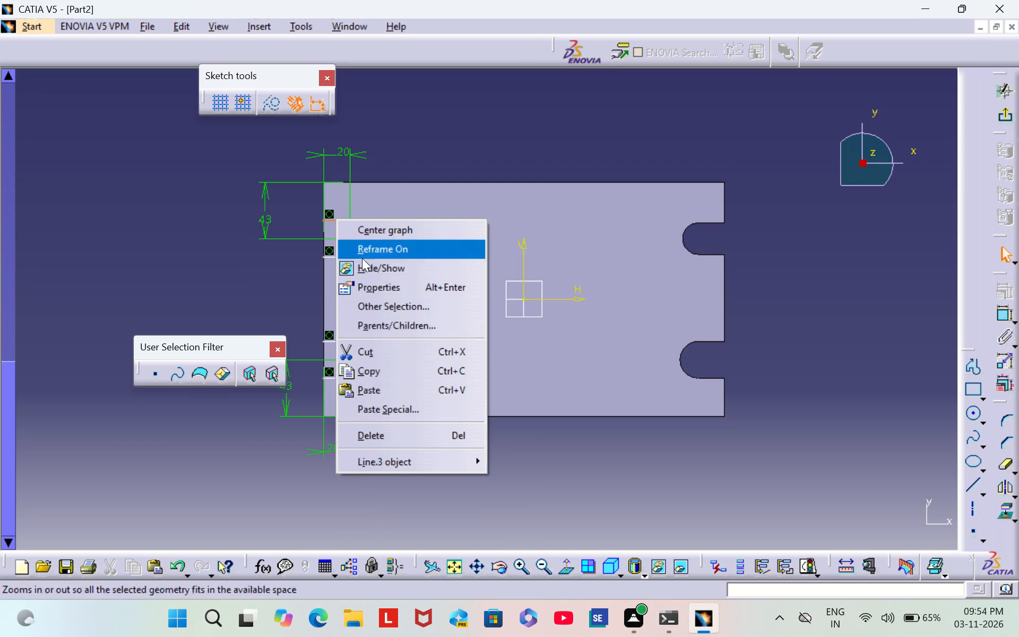
click(440, 430)
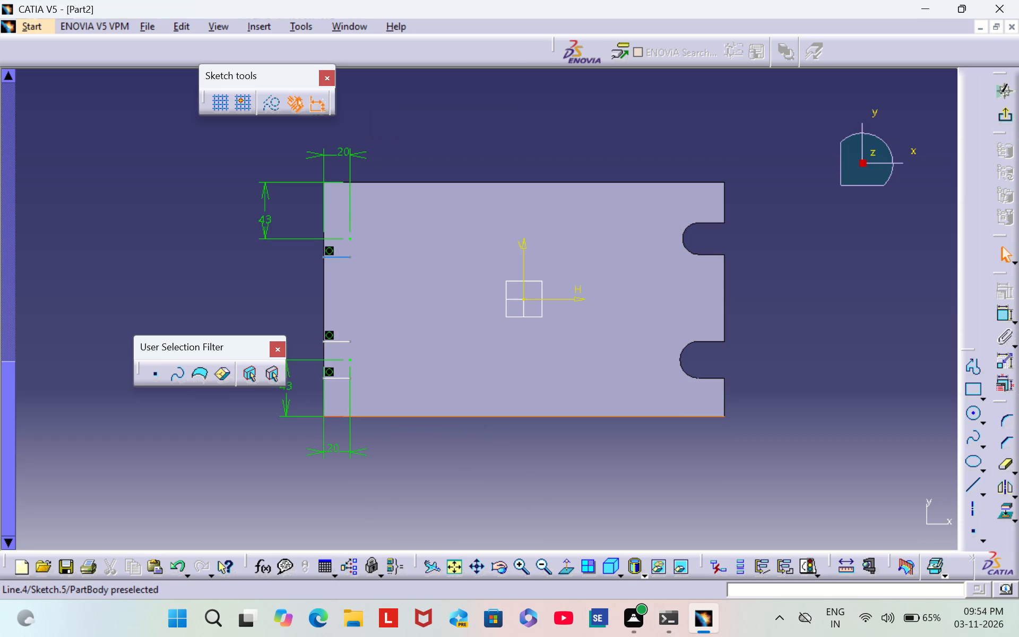
right_click(335, 256)
click(400, 470)
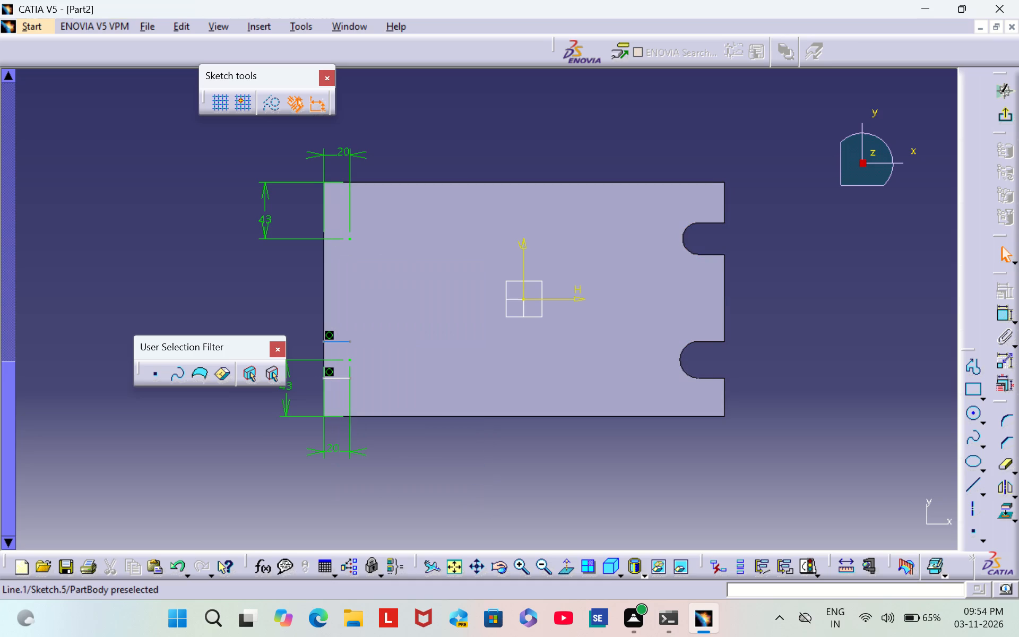
right_click(333, 341)
click(434, 562)
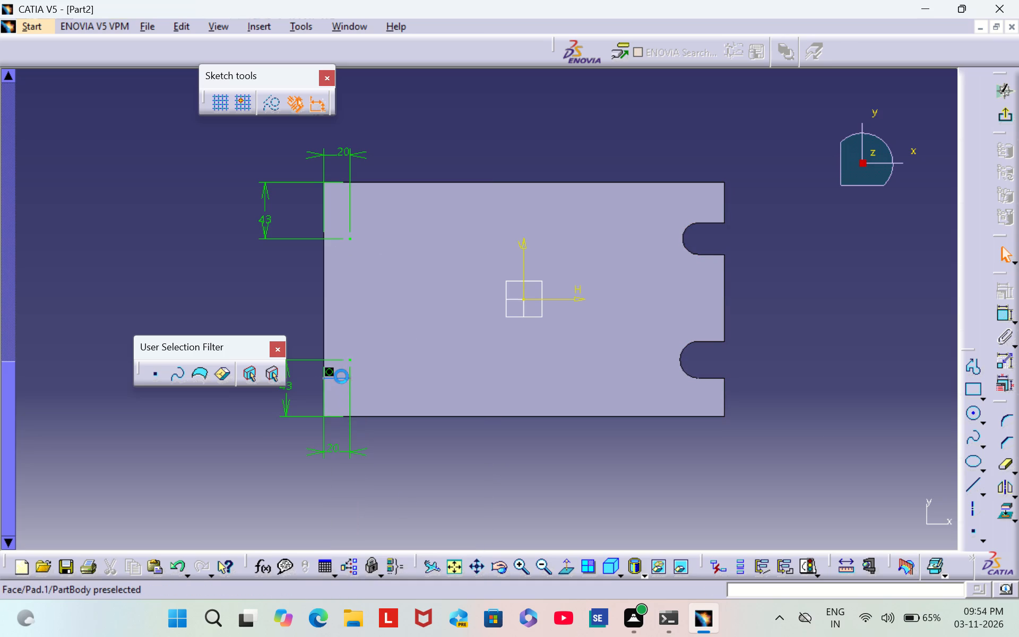
right_click(341, 376)
click(416, 340)
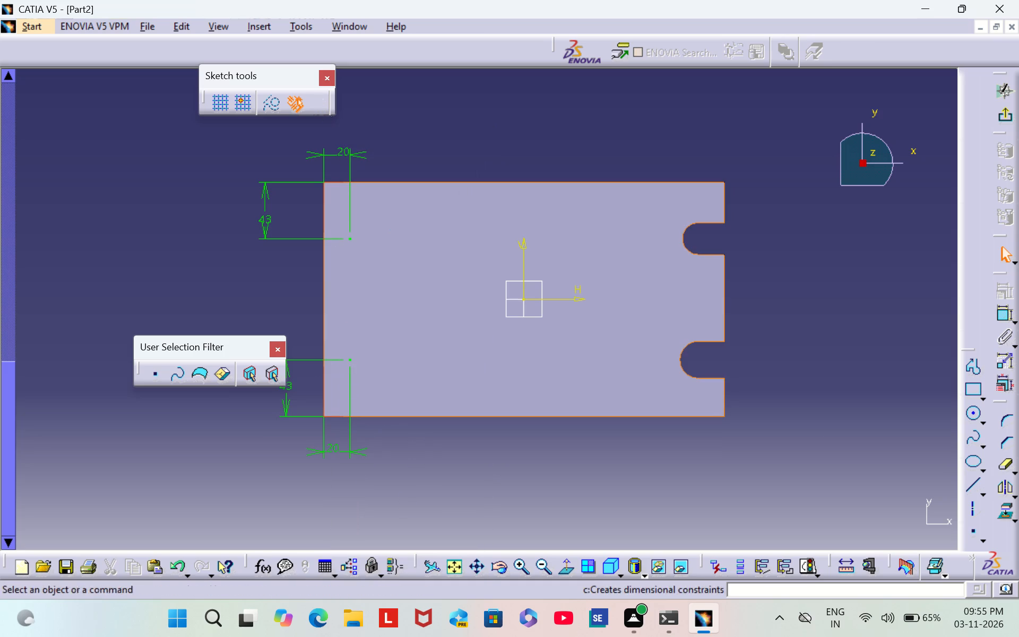
Delete the 20 mm and 43 mm dimensions that position the two former arc centres.
right_click(344, 153)
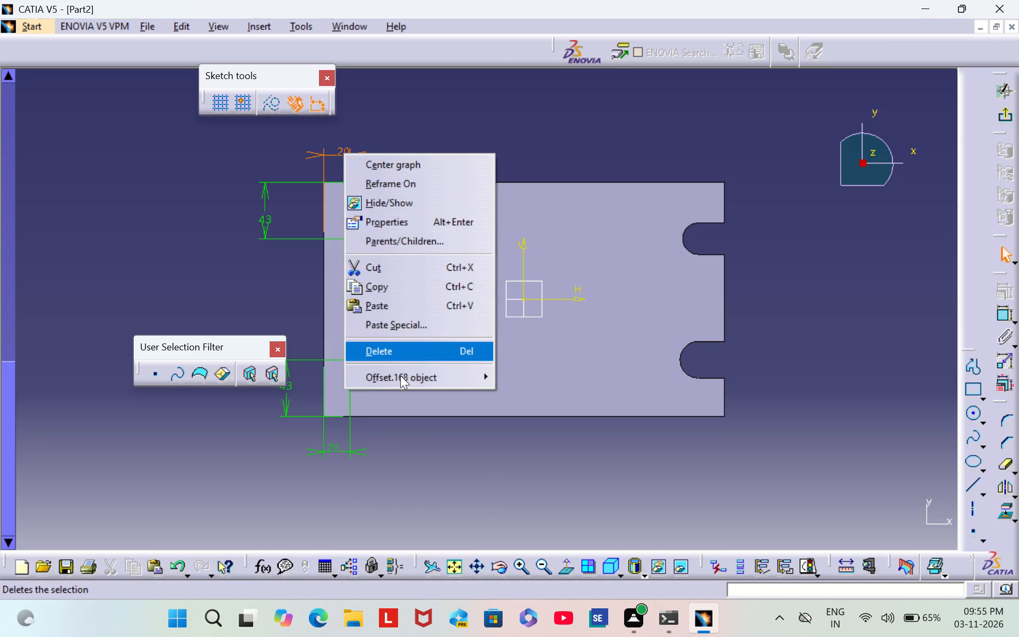
click(406, 351)
right_click(266, 218)
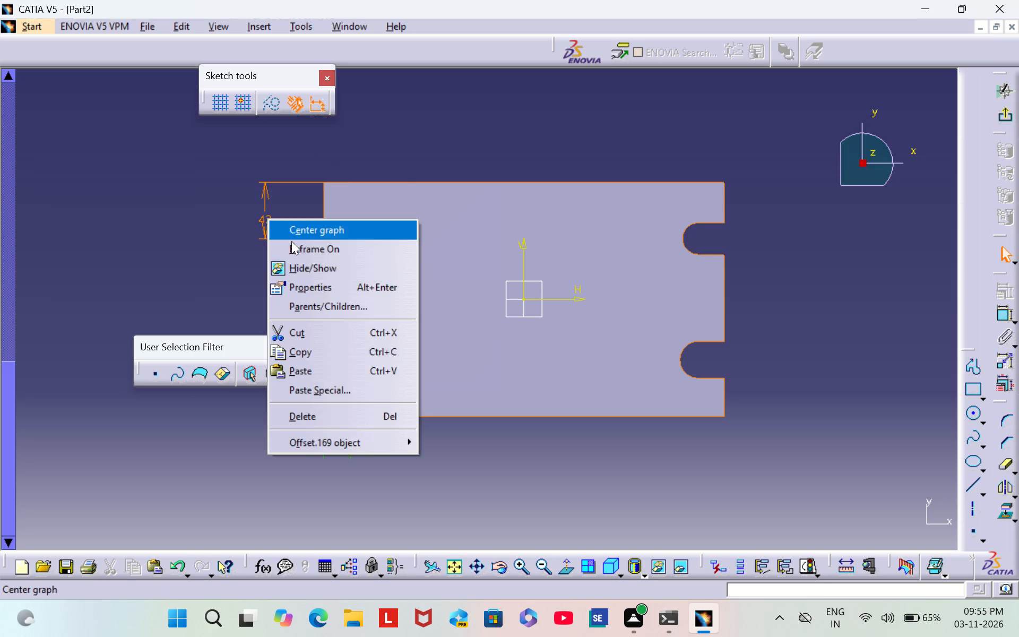
click(377, 414)
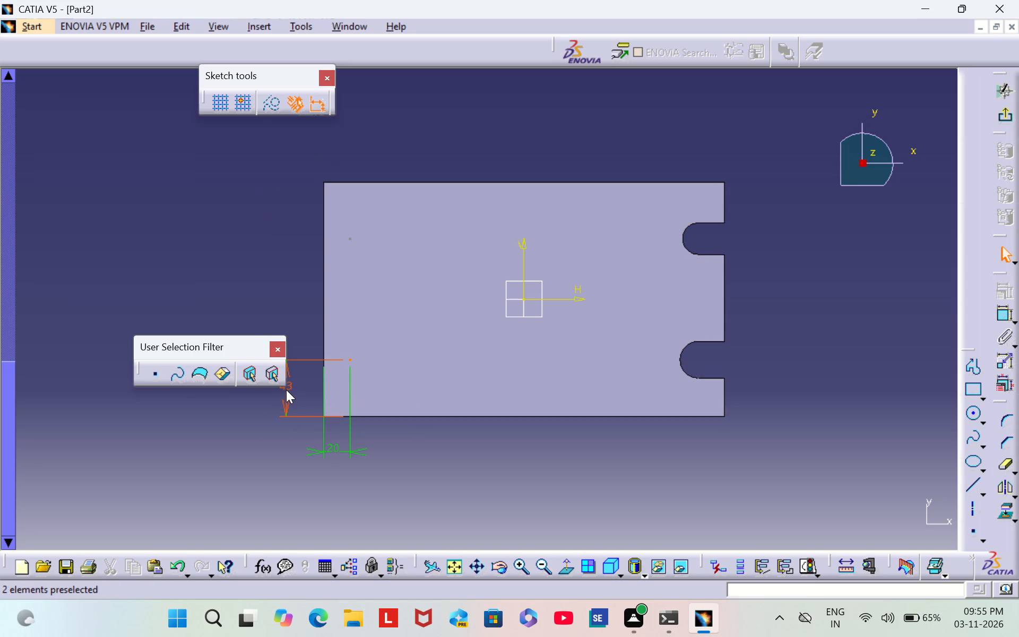
right_click(286, 390)
right_click(348, 453)
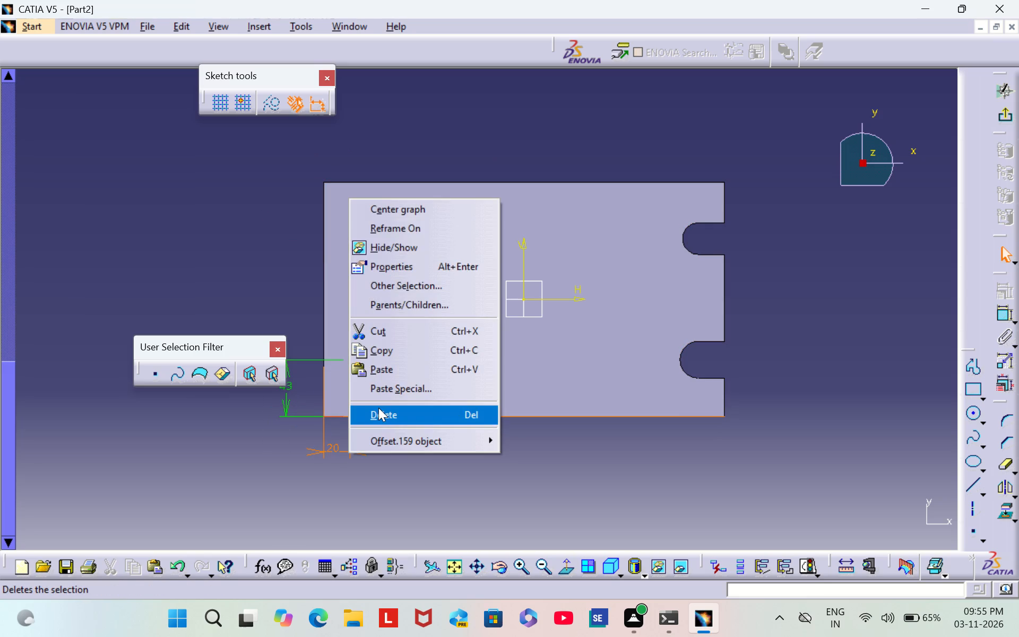
click(378, 413)
right_click(286, 397)
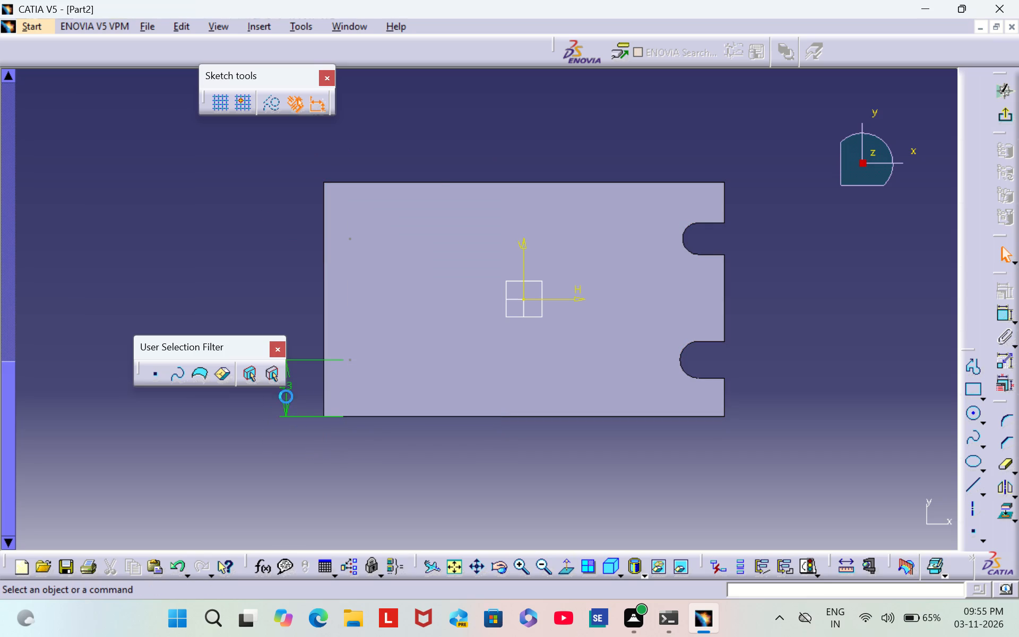
click(335, 357)
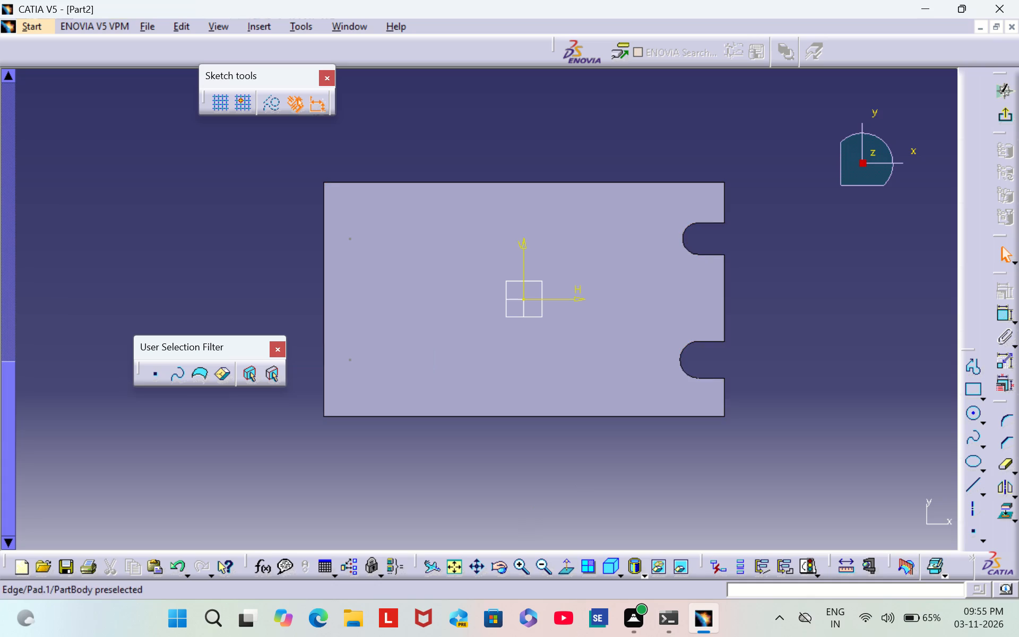
Delete the two leftover arc centre points near the plate's uncut short edge, emptying the sketch.
right_click(349, 242)
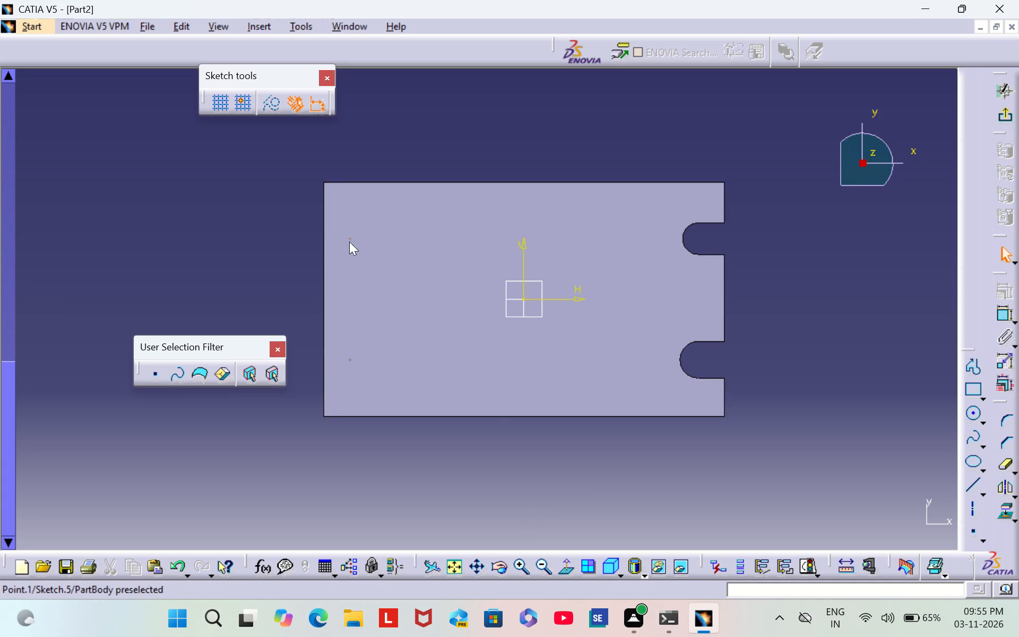
click(421, 461)
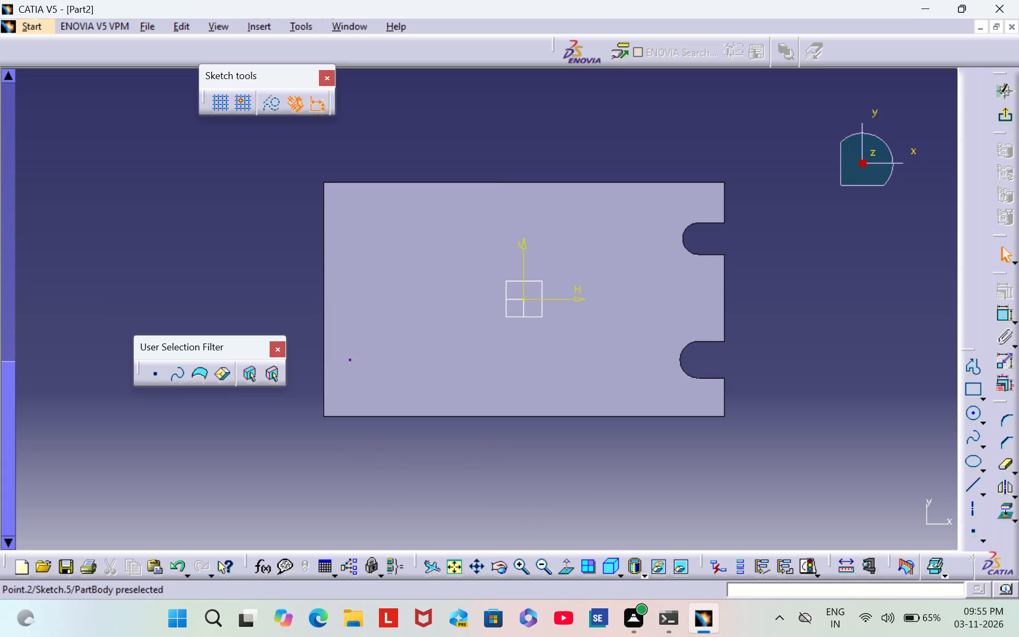
right_click(348, 359)
click(415, 329)
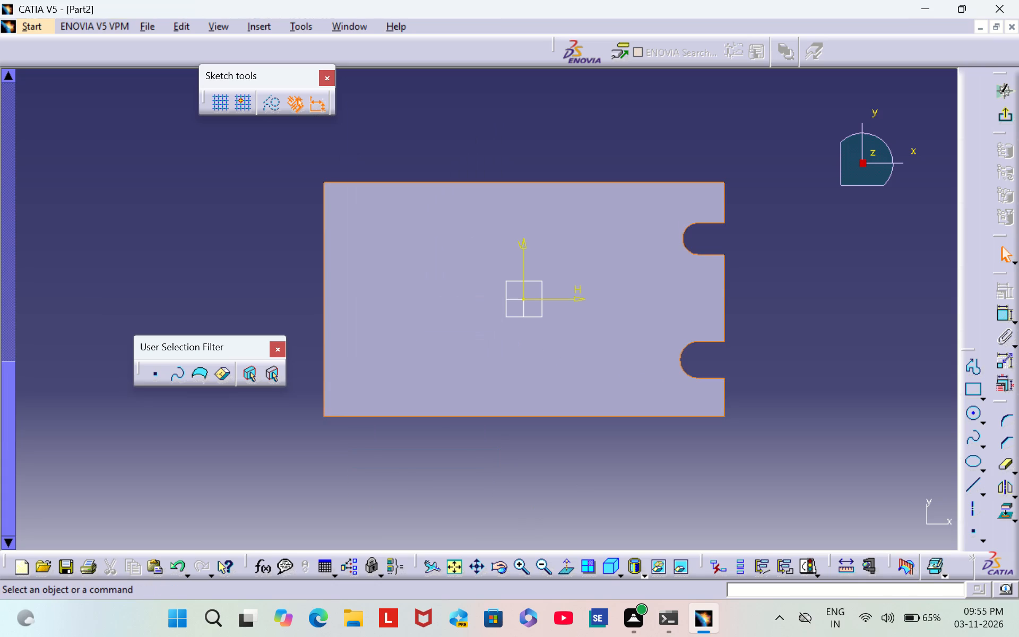
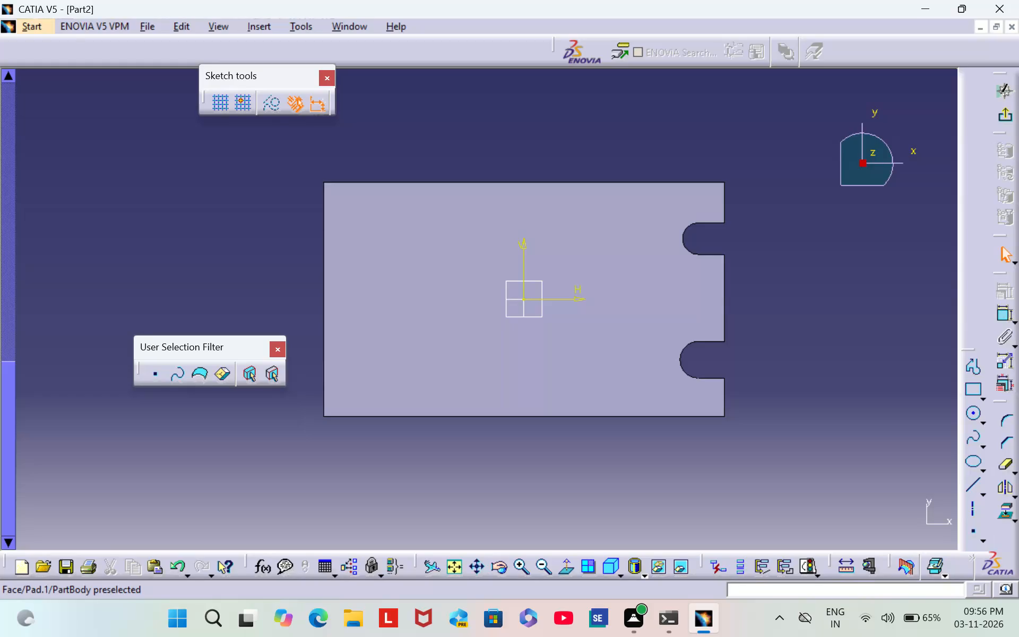
Sketch a circle near the plate's upper corner on the uncut short edge and dimension its radius to 14 mm.
click(972, 414)
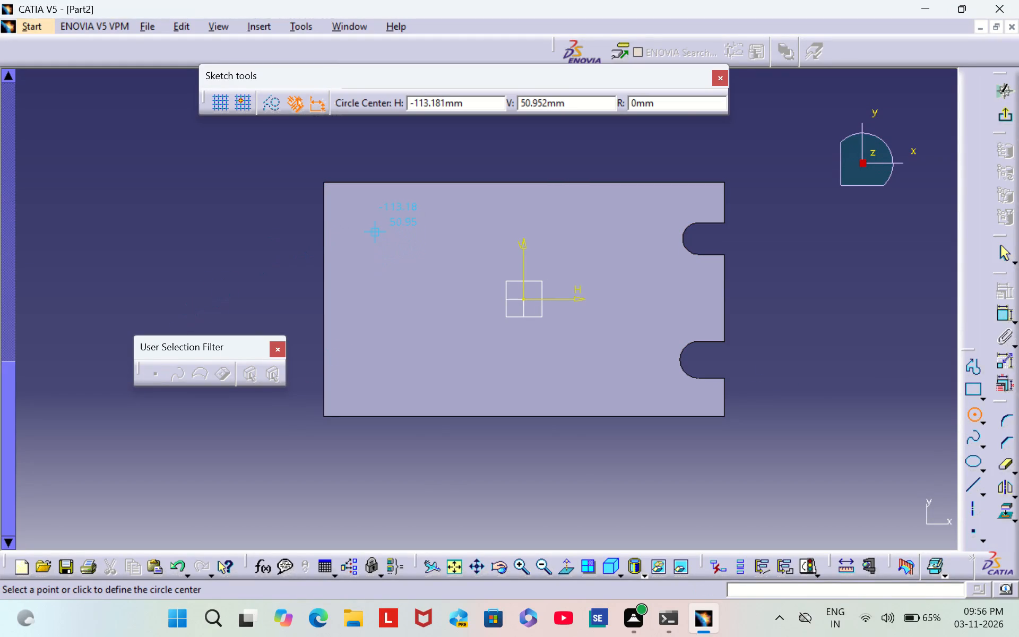
click(375, 230)
click(396, 236)
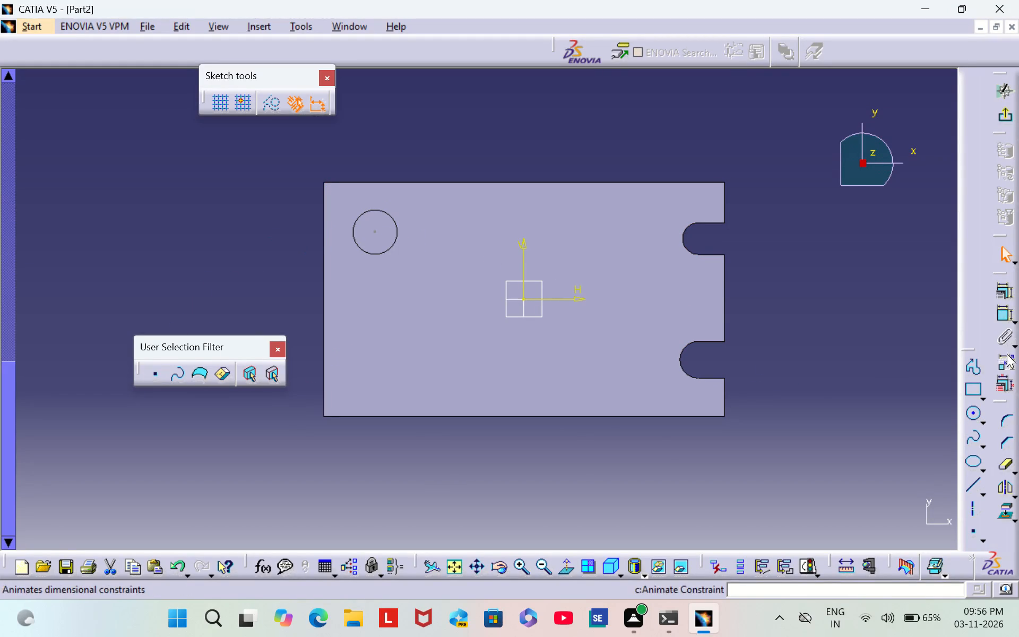
click(998, 317)
click(203, 226)
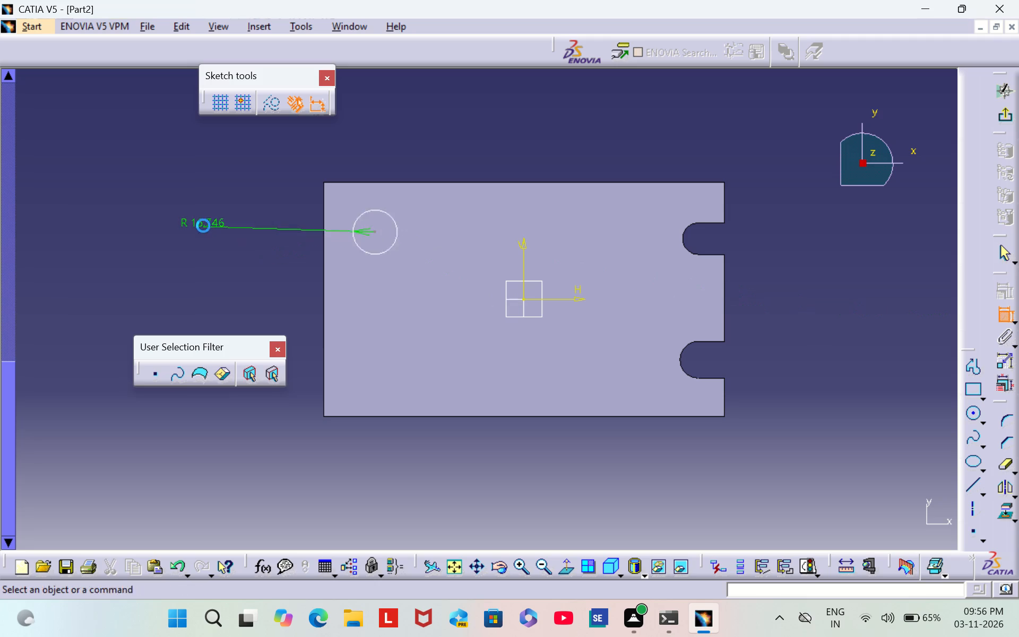
double_click(200, 223)
key(BackSpace)
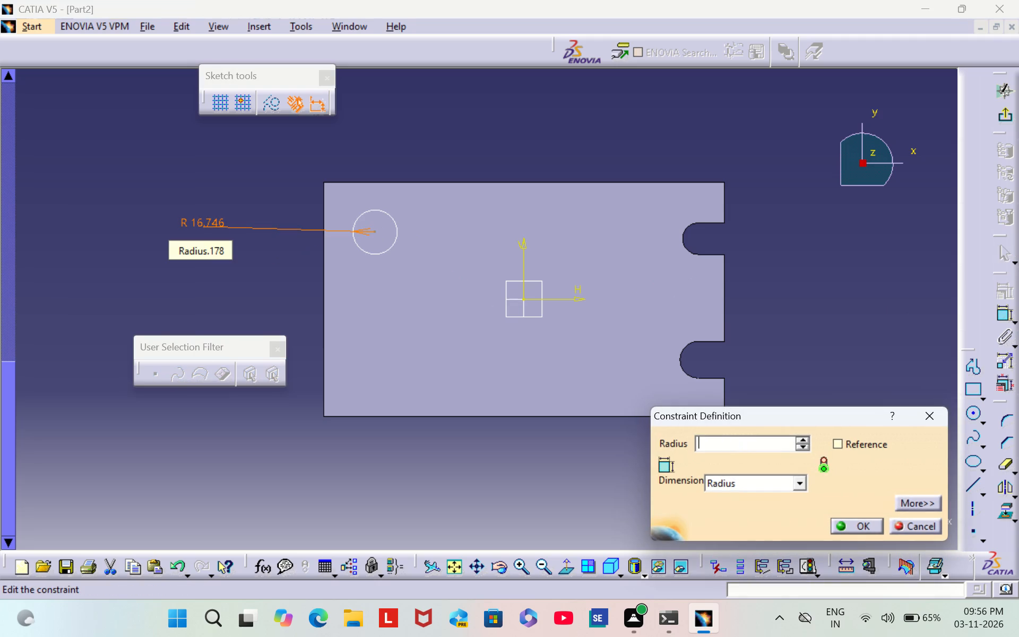
text(14)
key(Return)
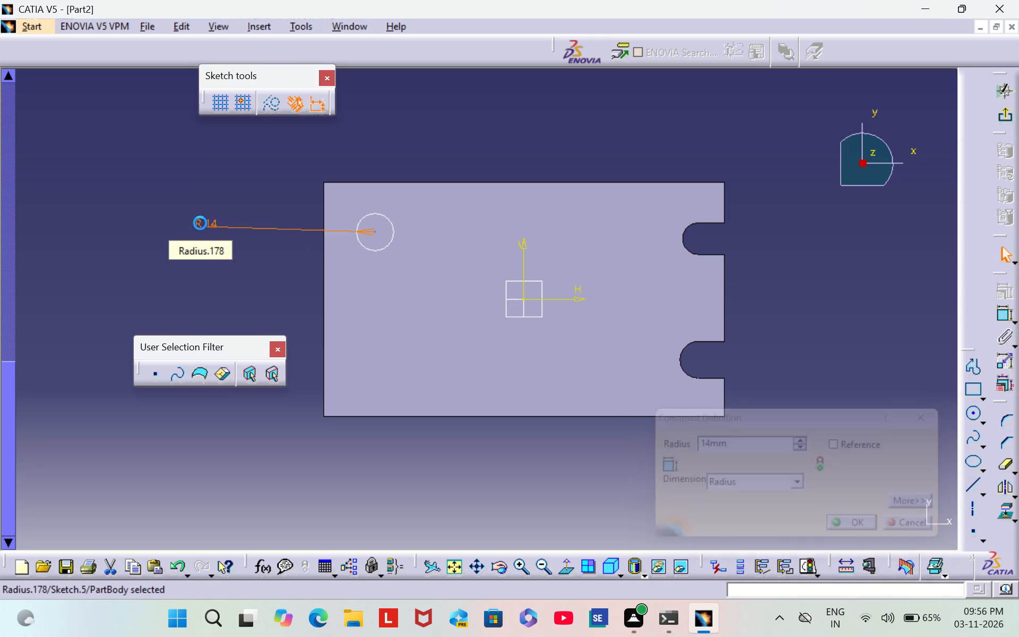
click(541, 35)
click(579, 96)
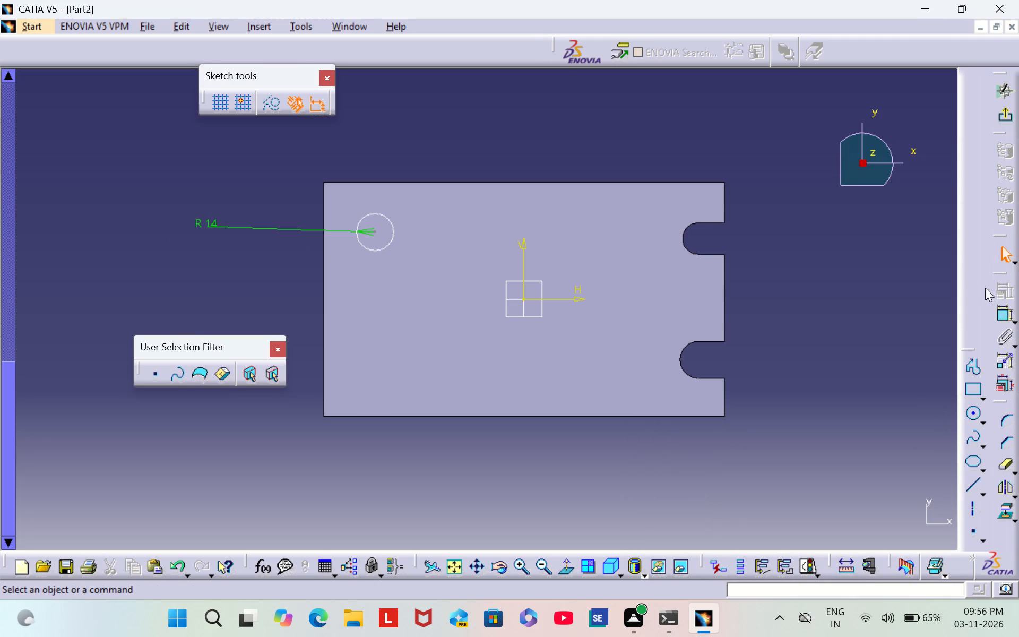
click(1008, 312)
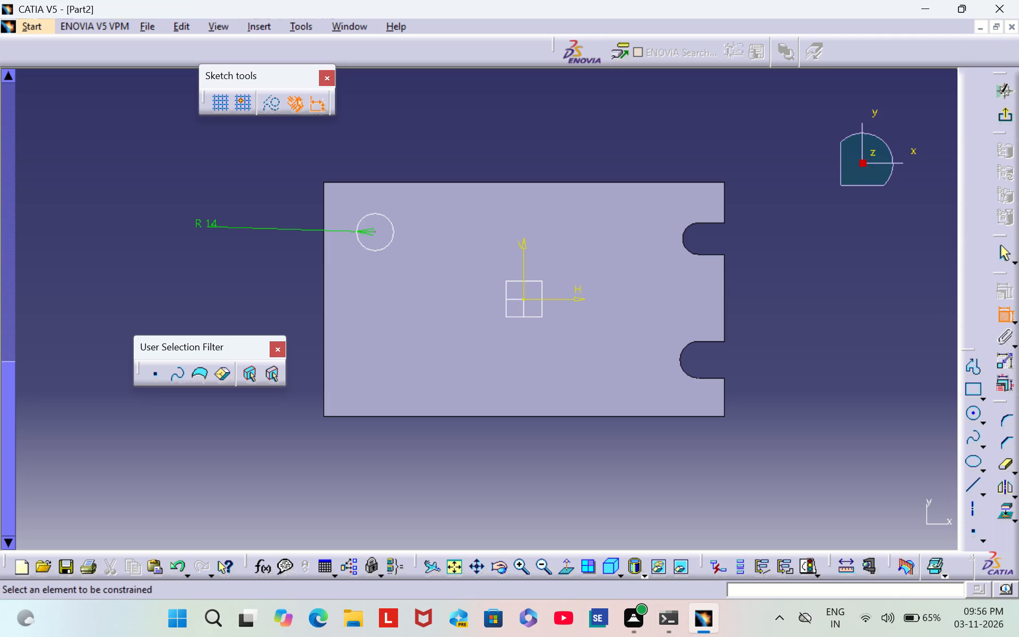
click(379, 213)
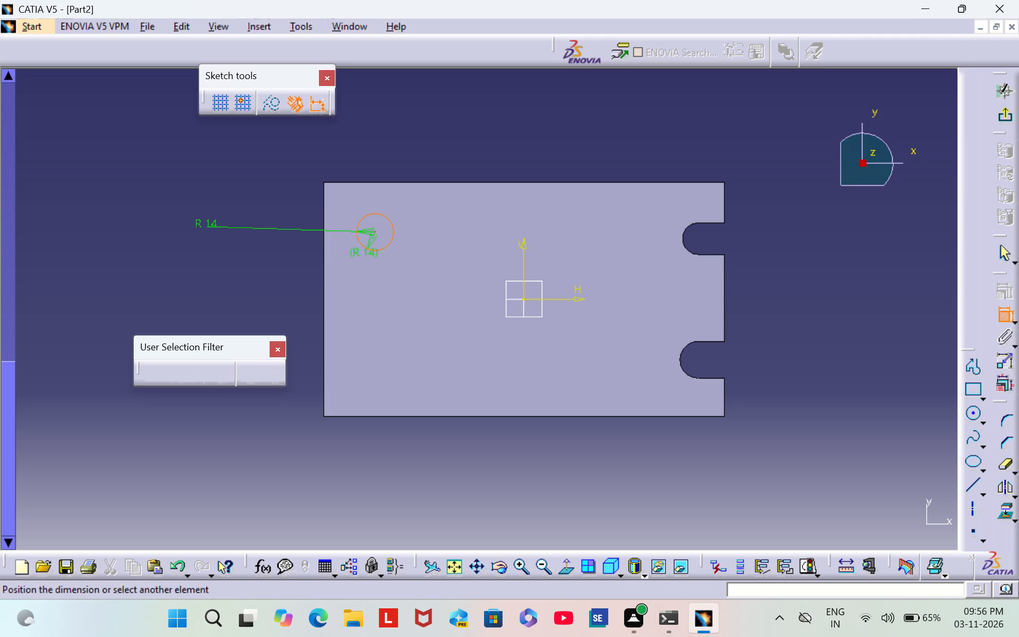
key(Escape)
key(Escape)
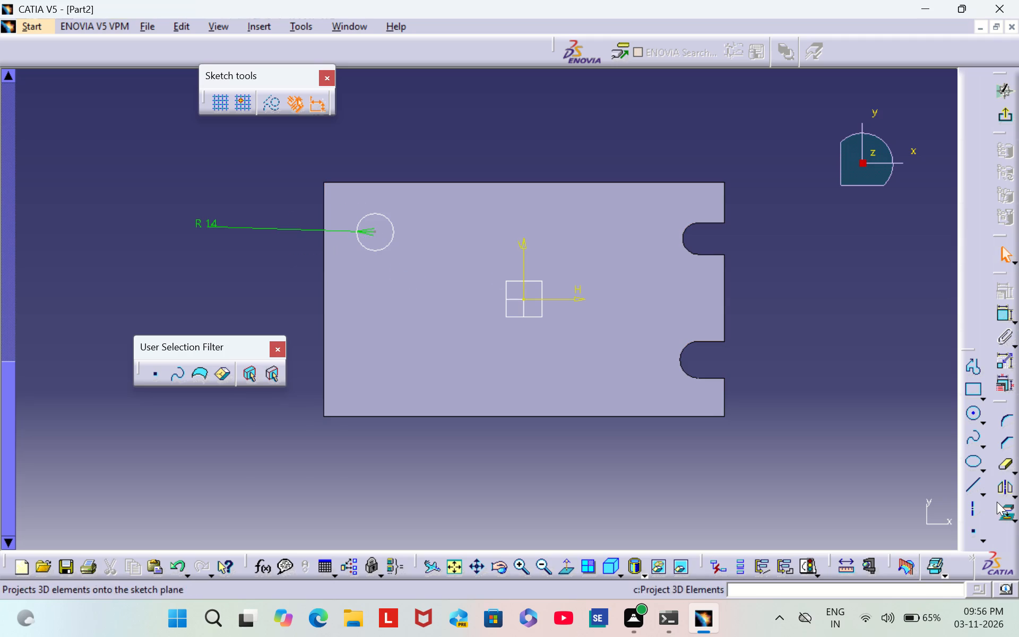
Draw a horizontal line about 44 mm long from the circle's uppermost point outward past the plate's uncut short edge.
double_click(975, 486)
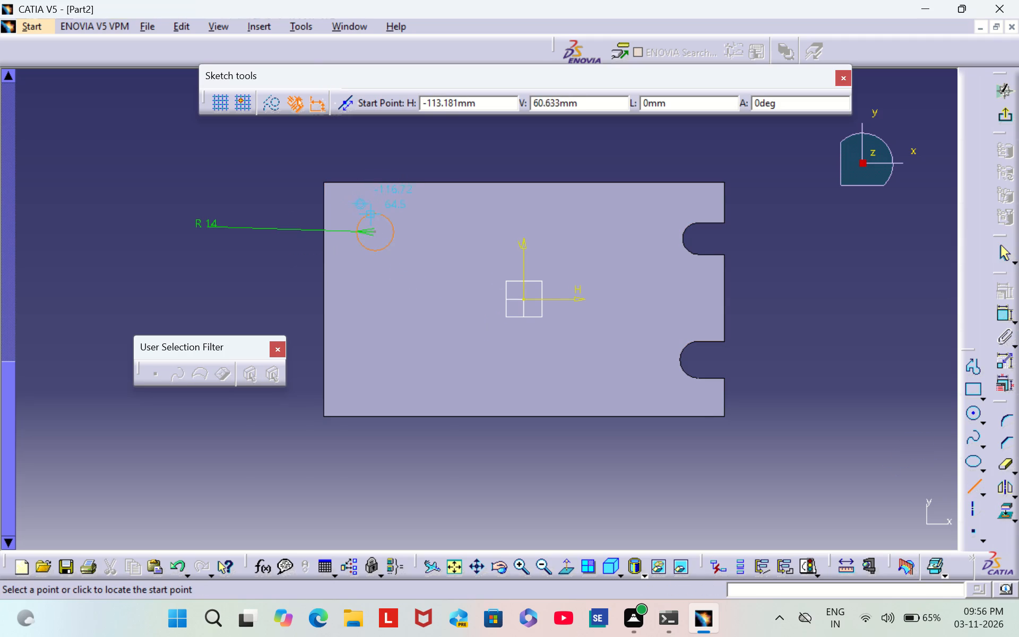
click(374, 213)
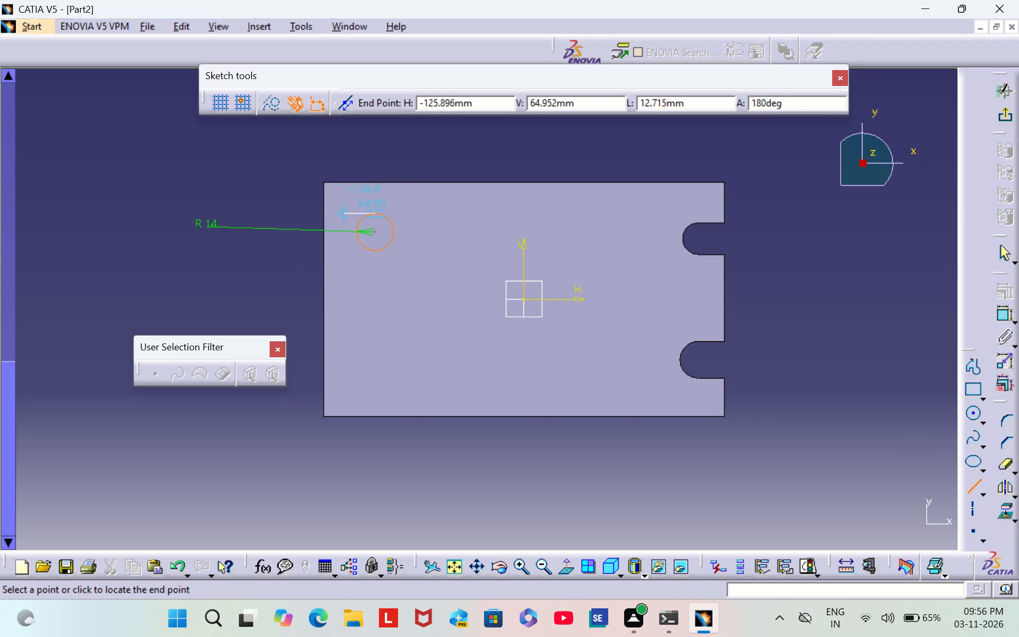
click(318, 213)
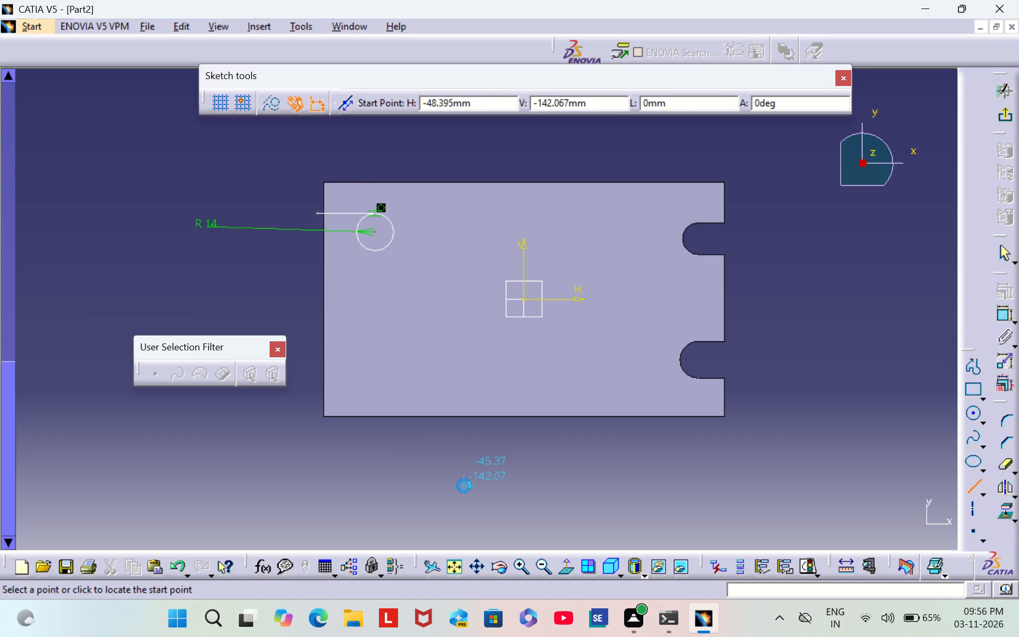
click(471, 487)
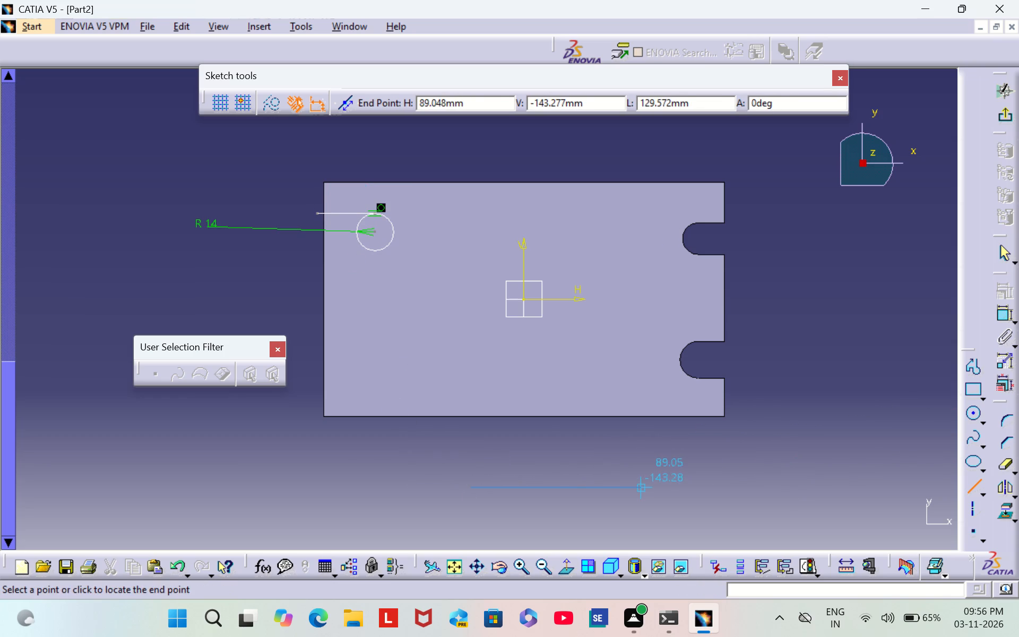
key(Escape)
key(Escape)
Draw a matching horizontal line about 44 mm long from the circle's lowest point outward past the uncut short edge.
double_click(973, 478)
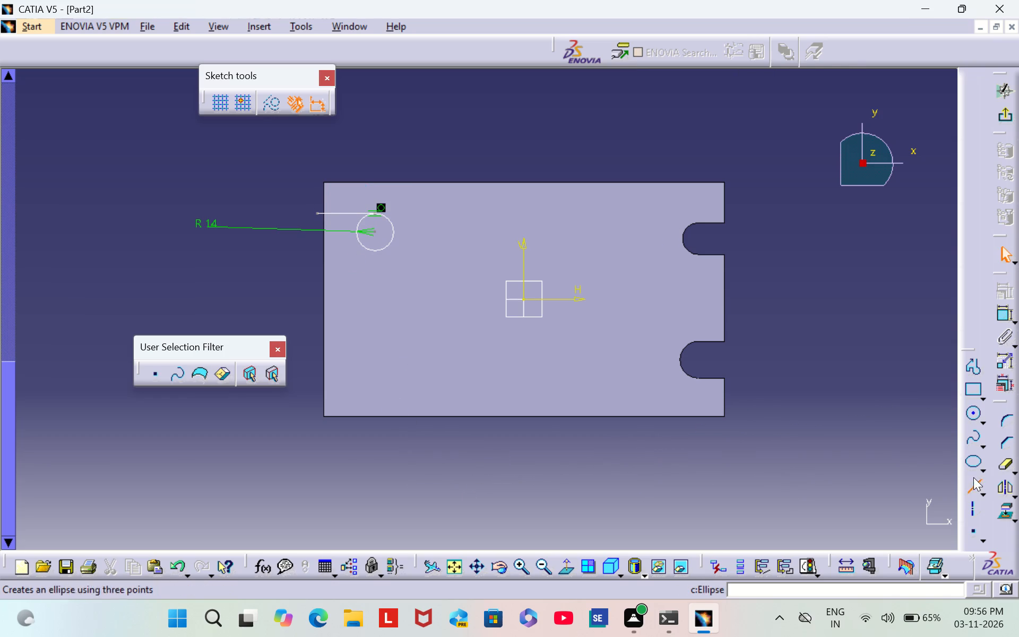
click(375, 249)
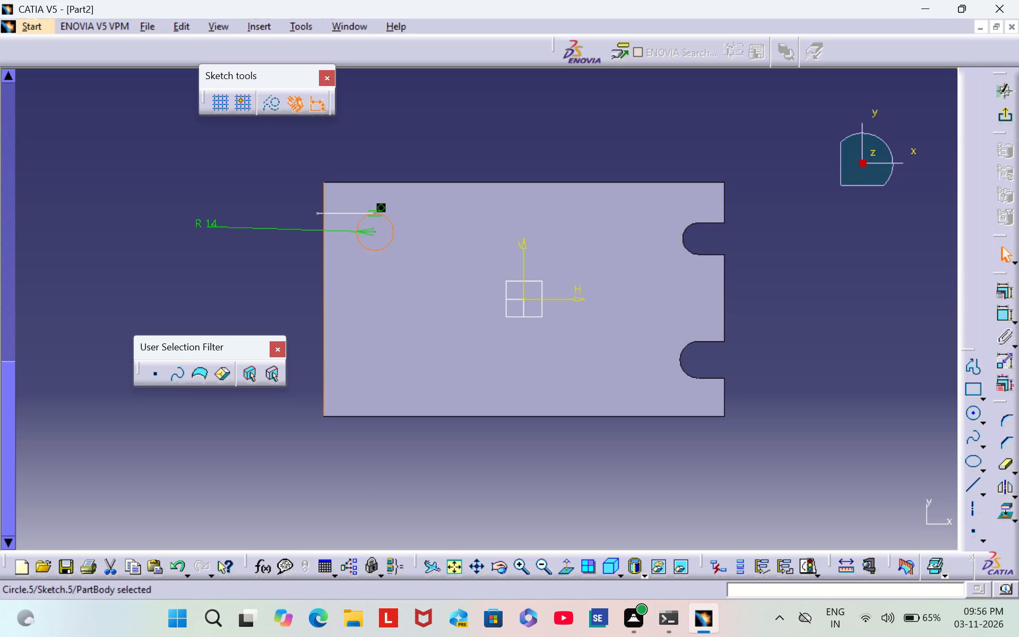
click(978, 486)
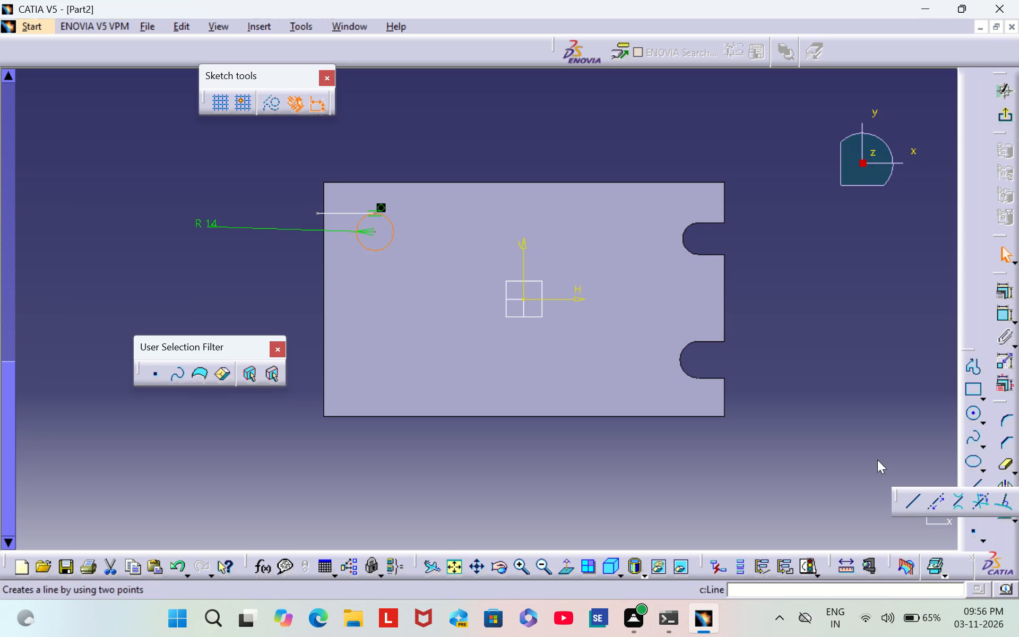
click(911, 501)
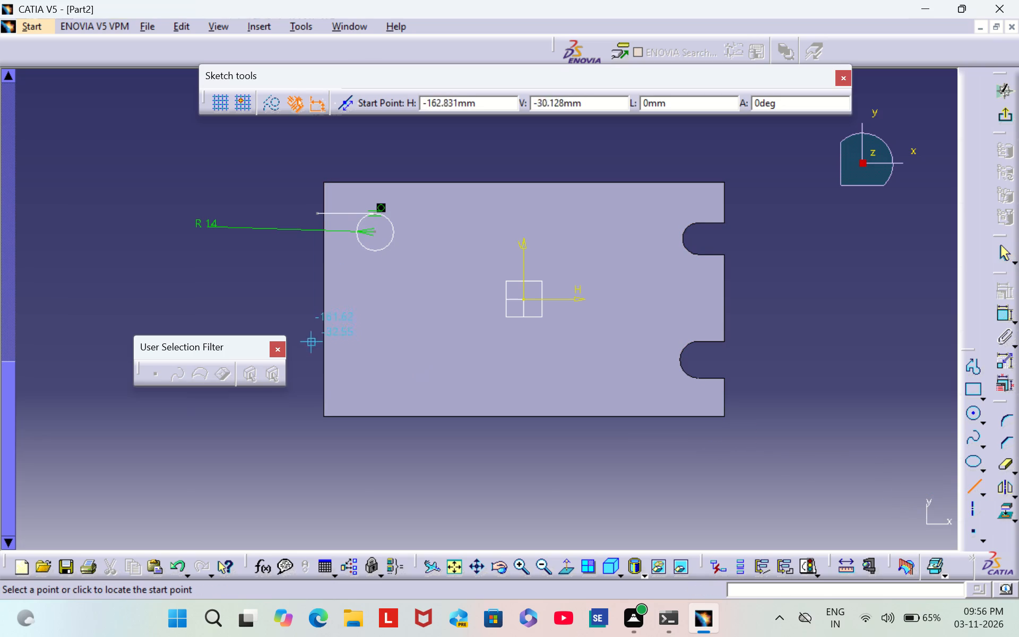
click(376, 251)
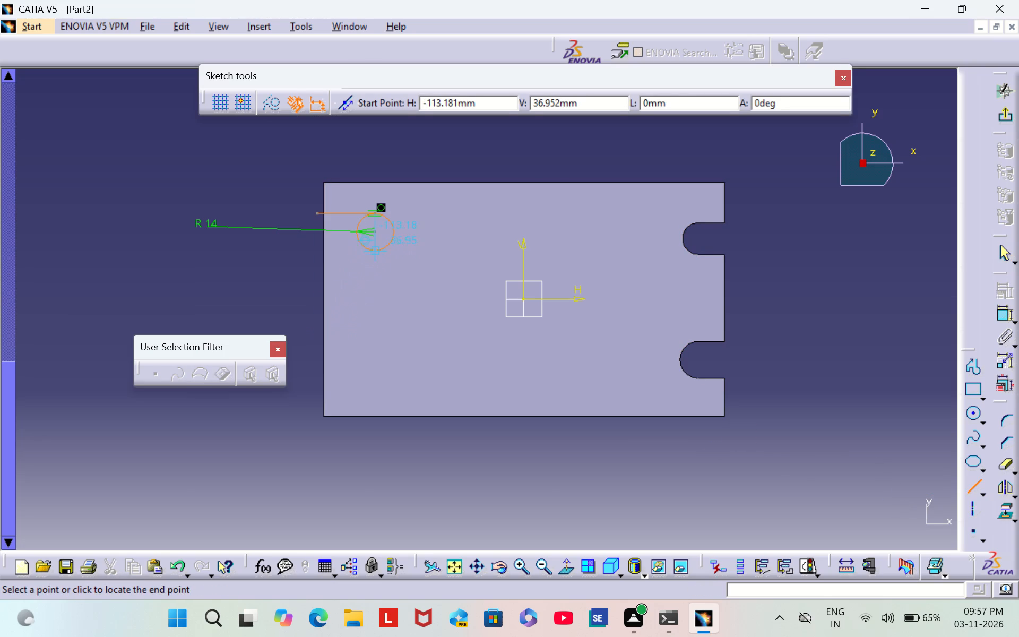
click(316, 249)
click(260, 323)
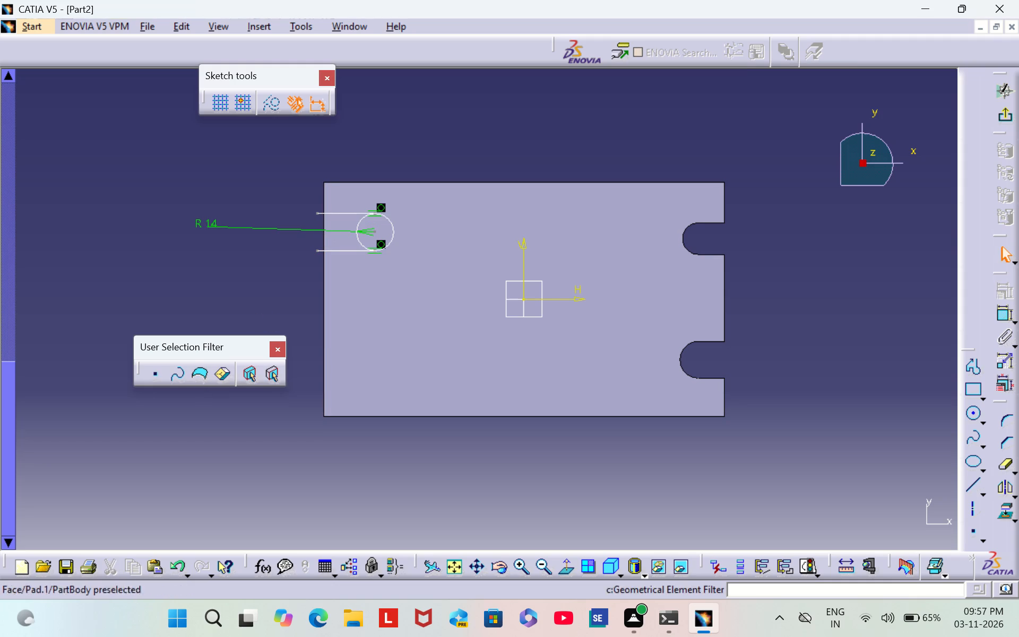
Constrain the upper line's outer endpoint coincident with the plate's uncut short edge.
triple_click(522, 563)
click(522, 563)
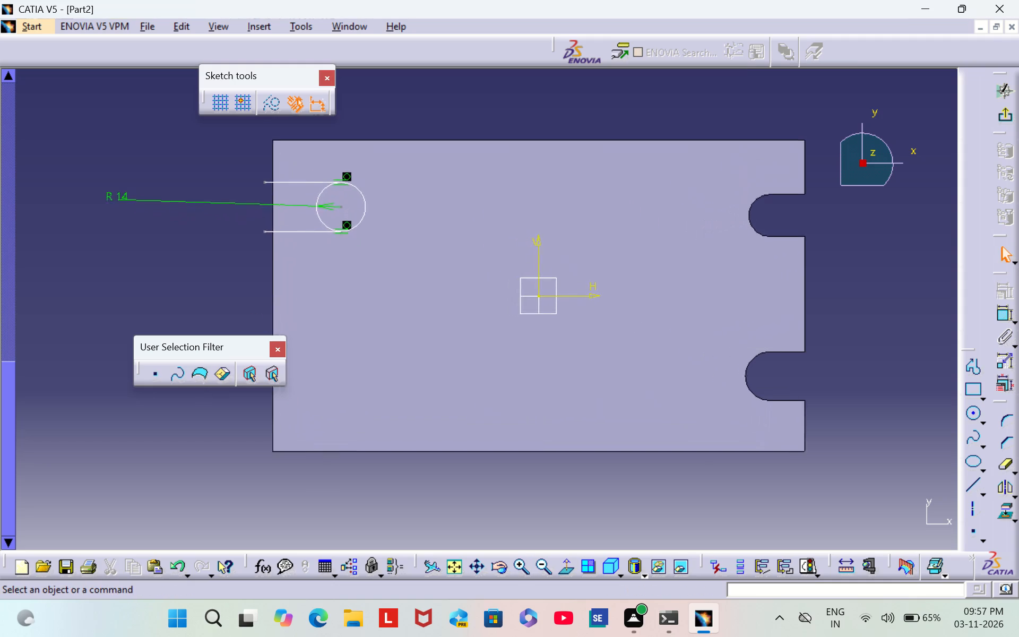
middle_drag(497, 354, 659, 428)
scroll(497, 354, down, 1)
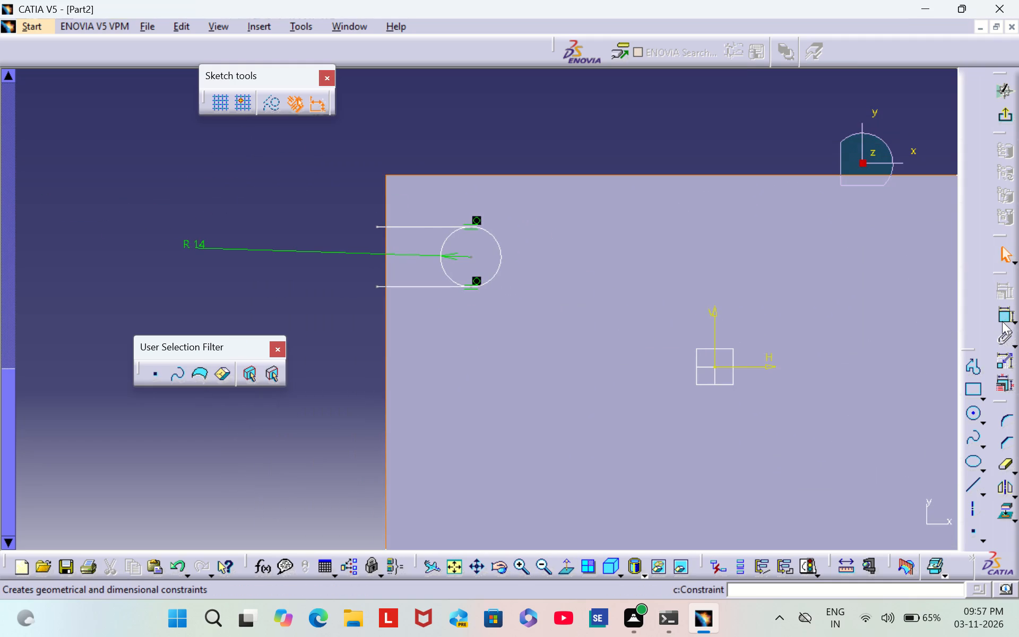
double_click(1005, 317)
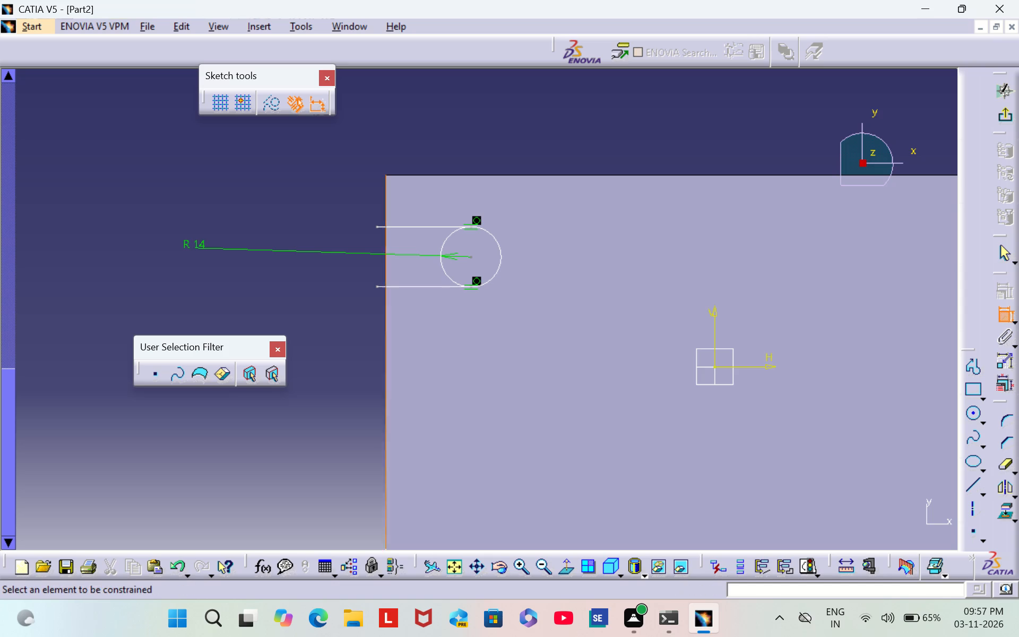
click(377, 227)
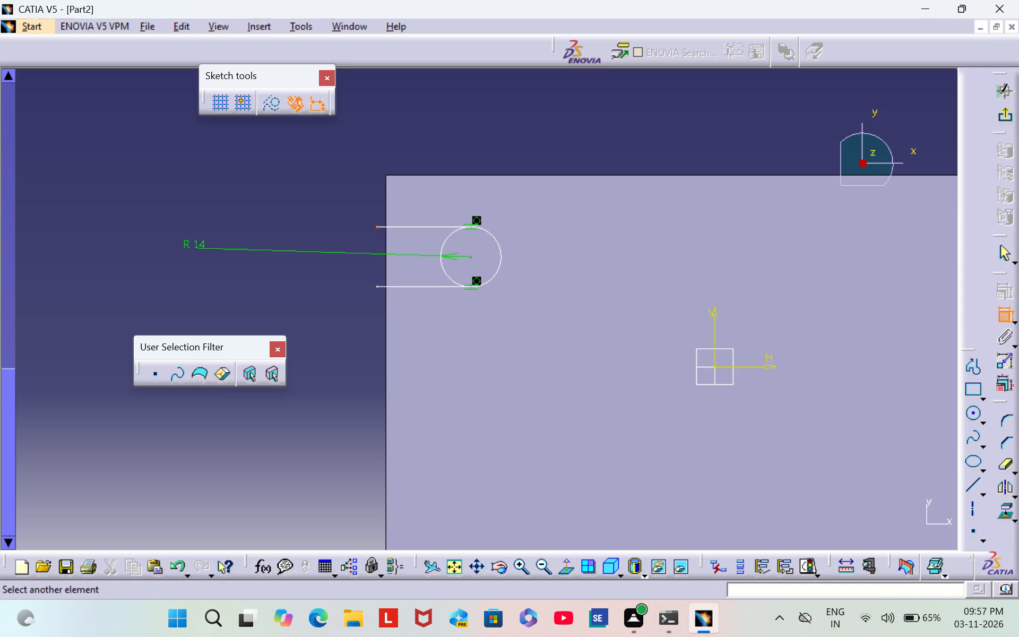
click(384, 202)
right_click(391, 226)
click(482, 374)
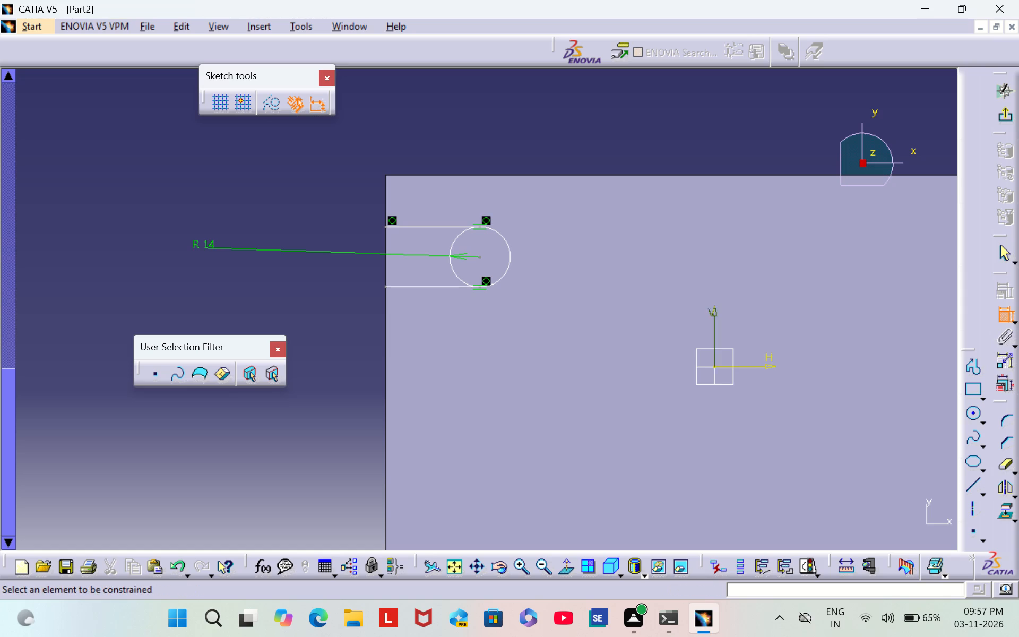
Dimension the circle's centre 20 mm from the plate's uncut short edge.
click(383, 211)
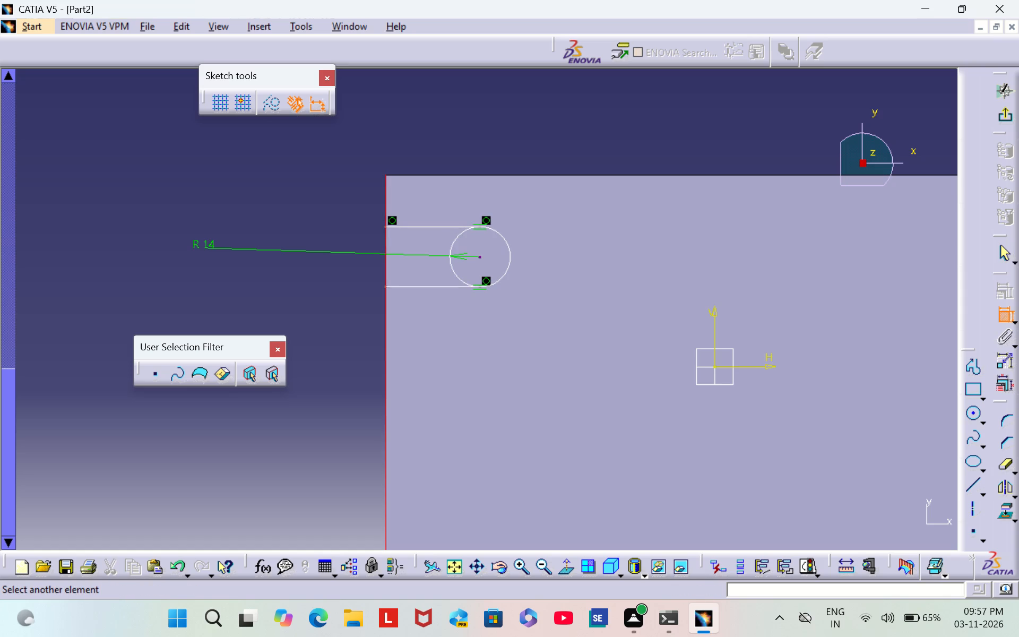
click(480, 257)
click(439, 162)
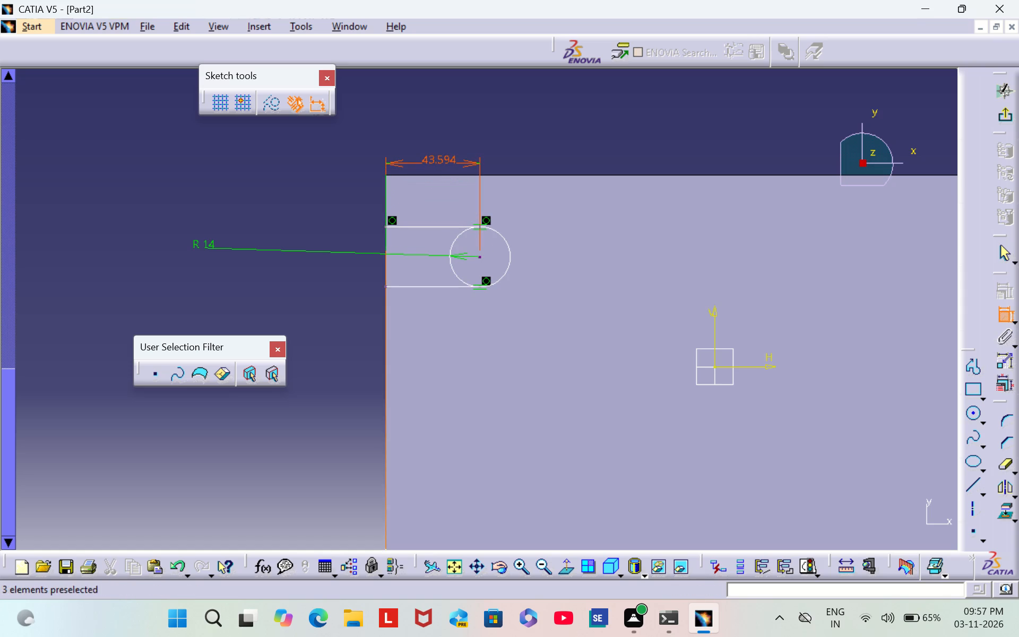
double_click(435, 158)
key(BackSpace)
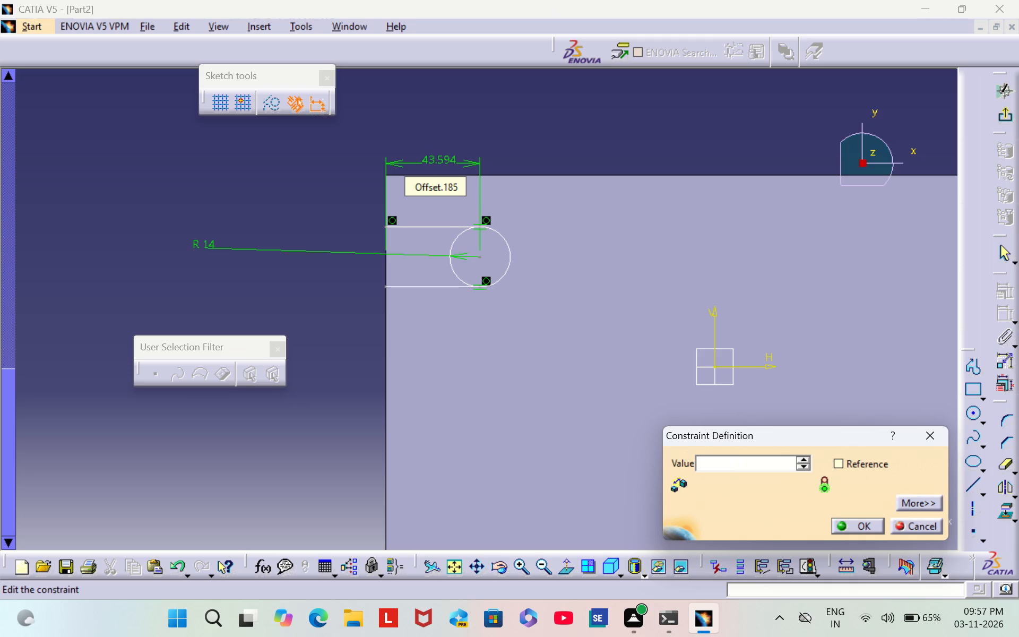
text(20)
key(Return)
click(535, 156)
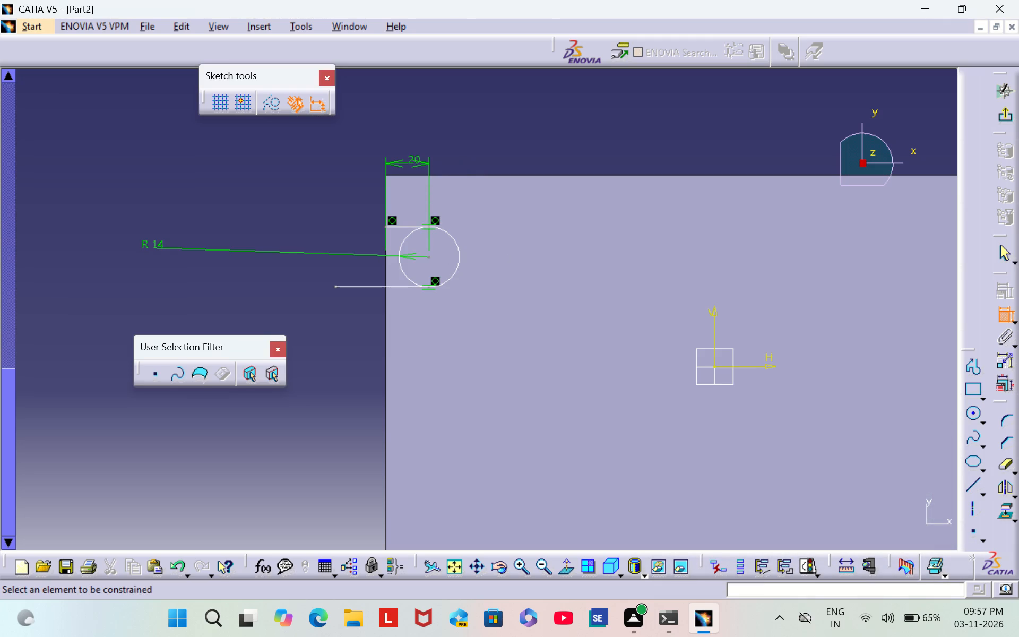
Constrain the lower line's outer endpoint coincident with the plate's uncut short edge.
click(335, 287)
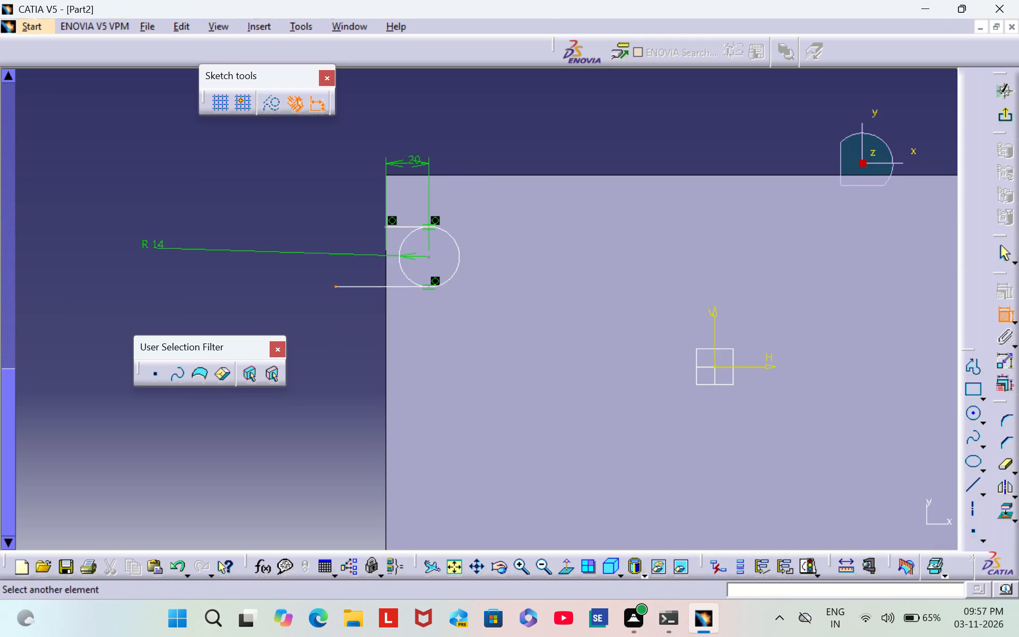
click(387, 319)
right_click(377, 307)
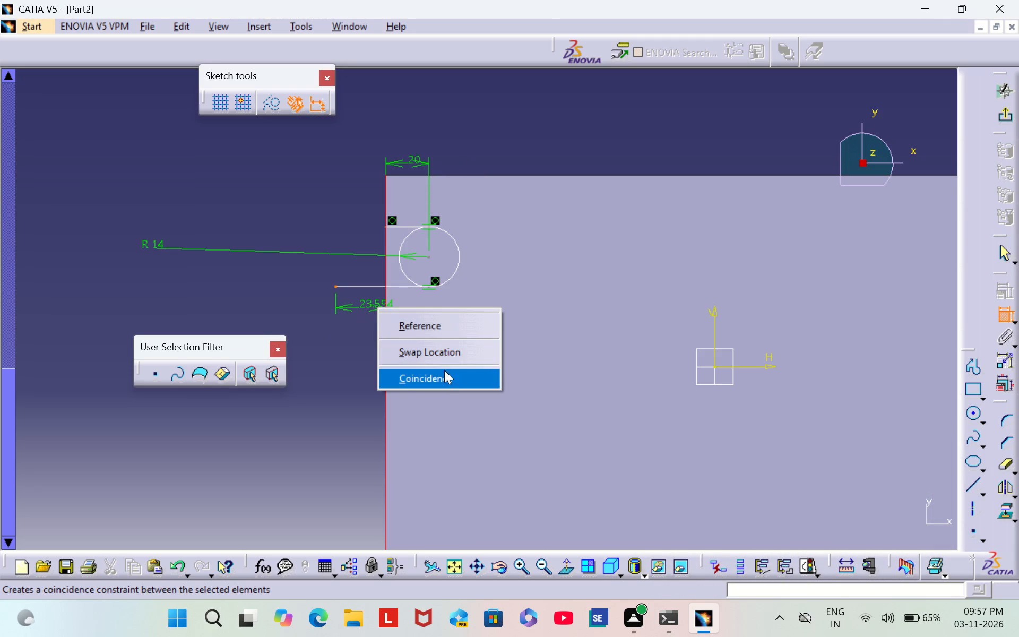
click(448, 379)
click(336, 294)
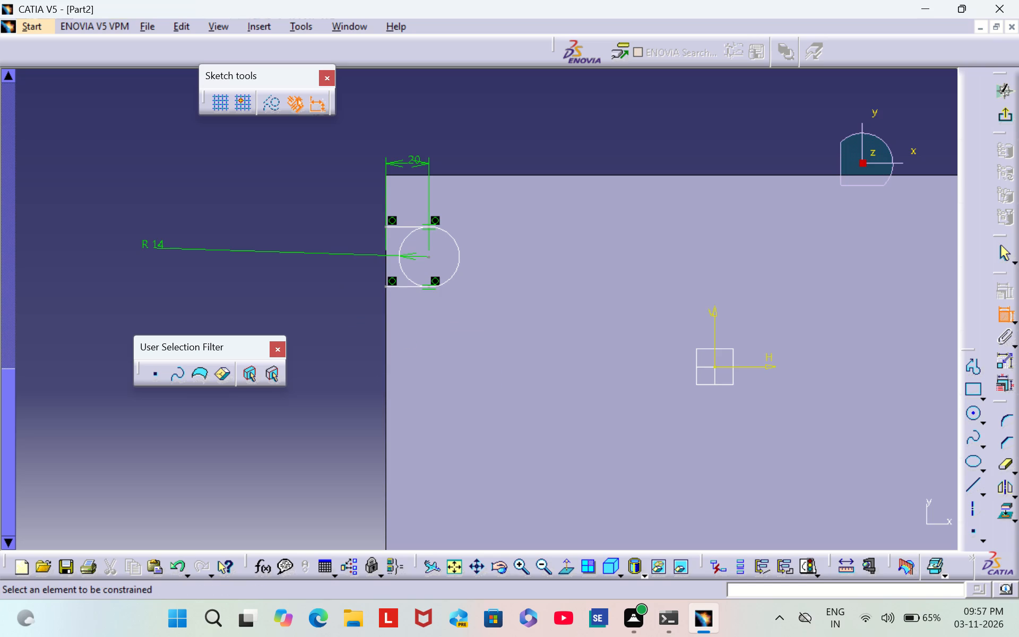
Dimension the circle's centre 43 mm from the plate's upper long edge.
click(428, 257)
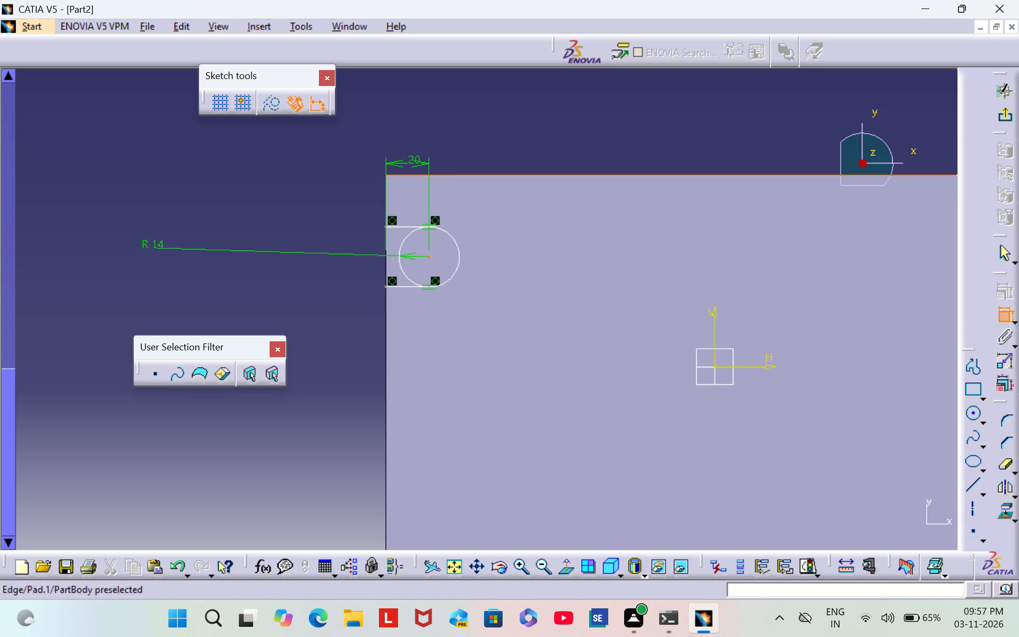
click(407, 177)
click(338, 218)
double_click(337, 213)
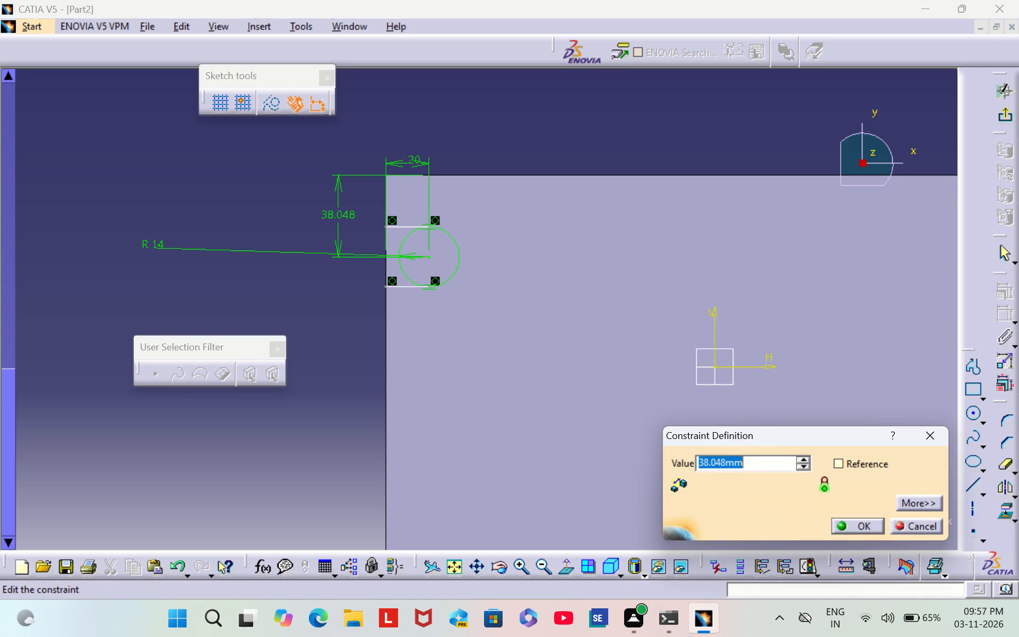
key(BackSpace)
text(43)
key(Return)
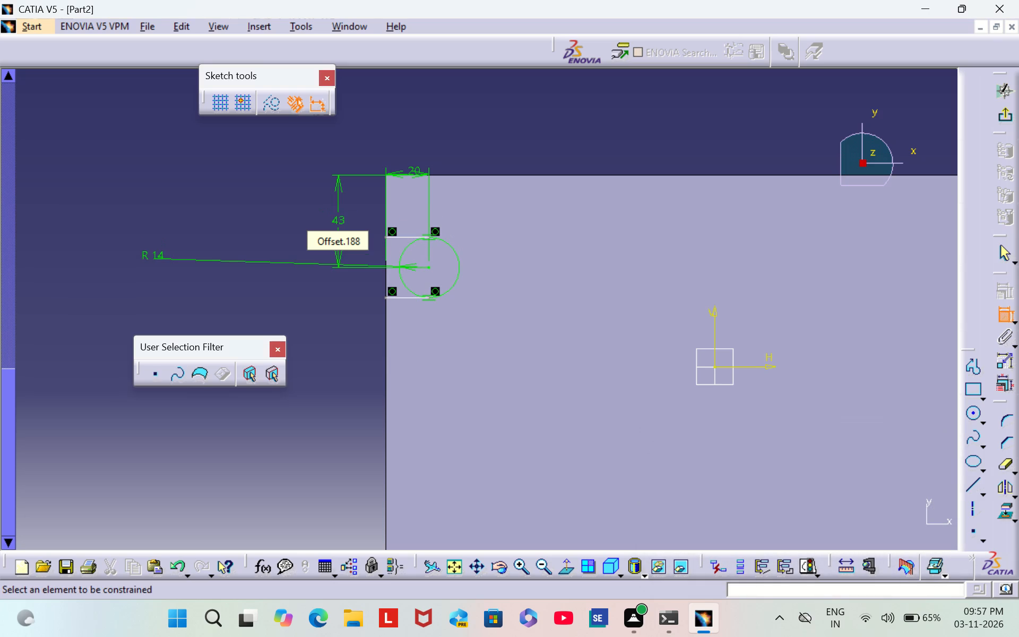
click(297, 231)
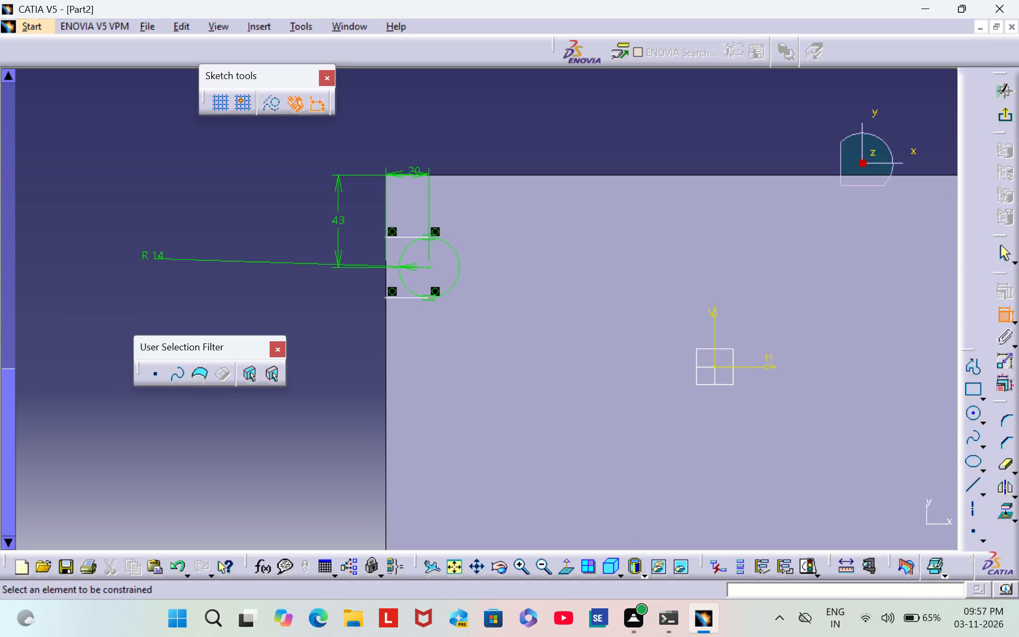
Trim away the outer half of the circle between the two tangent lines to form the open-ended slot profile.
click(1004, 319)
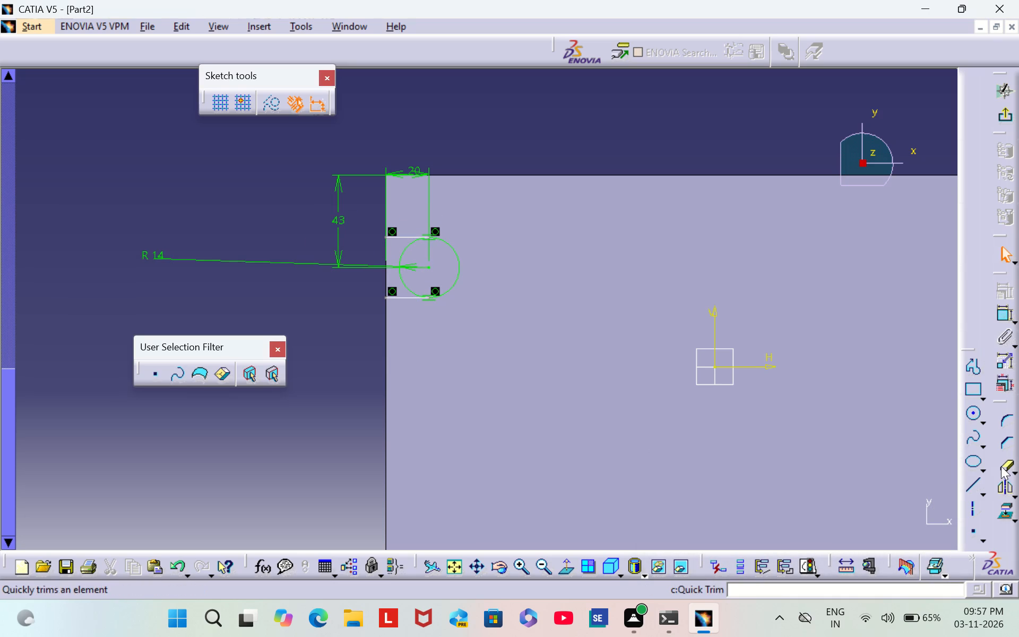
double_click(1001, 466)
click(400, 256)
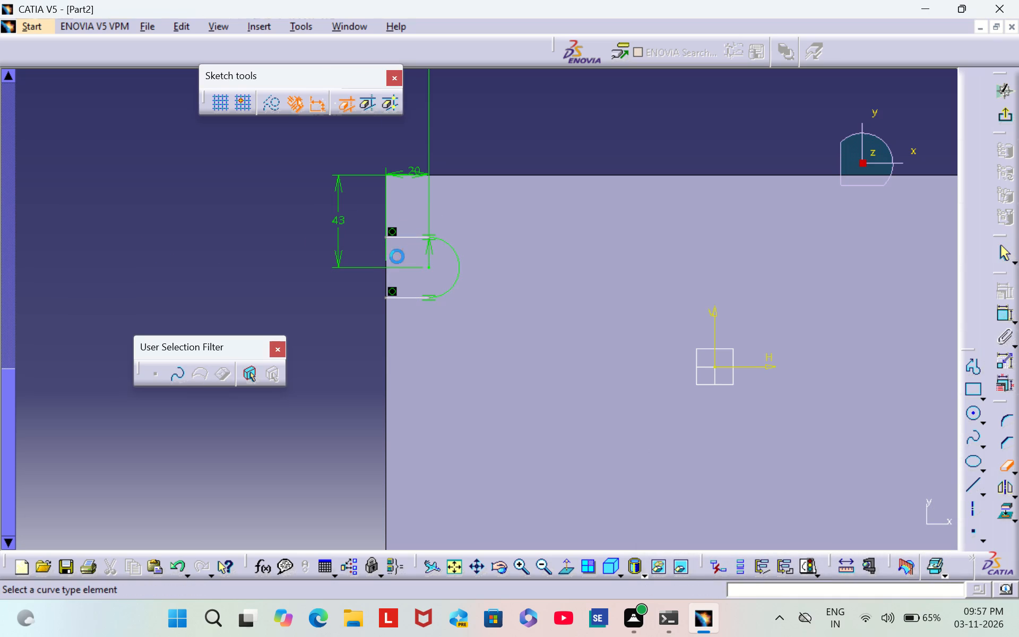
click(338, 348)
Finish the sketch and cut the slot profile as a 28 mm deep pocket with mirrored extent.
middle_drag(578, 200, 358, 101)
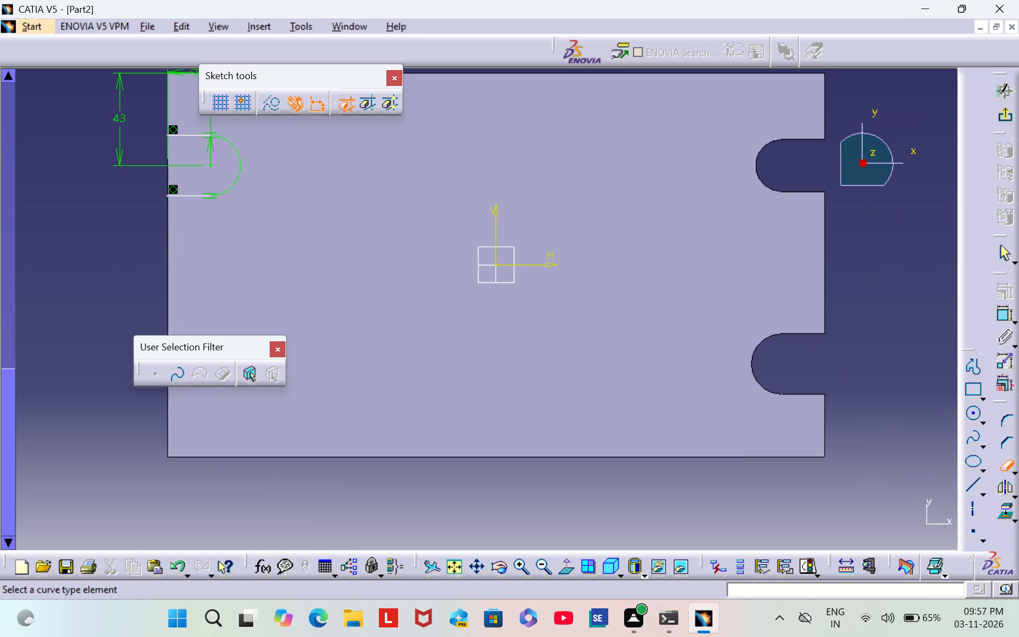
click(1001, 123)
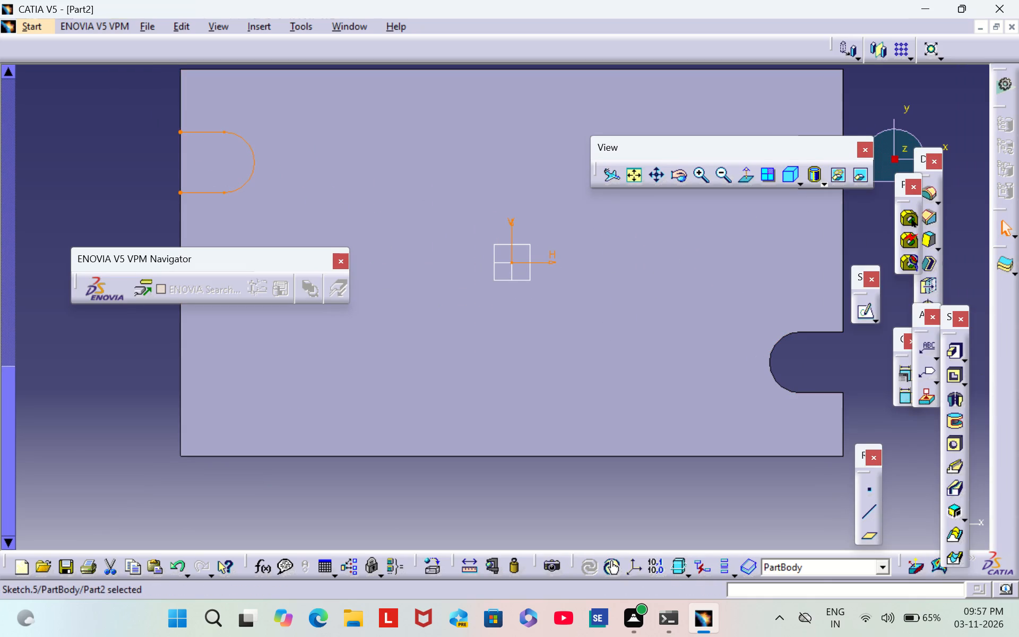
click(962, 381)
click(955, 397)
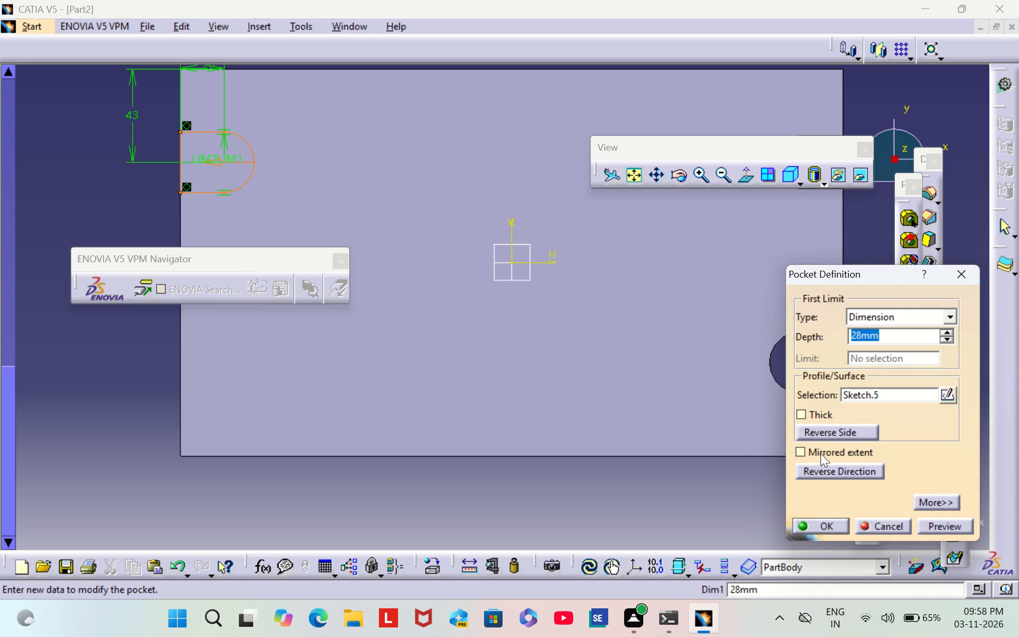
click(821, 451)
click(826, 526)
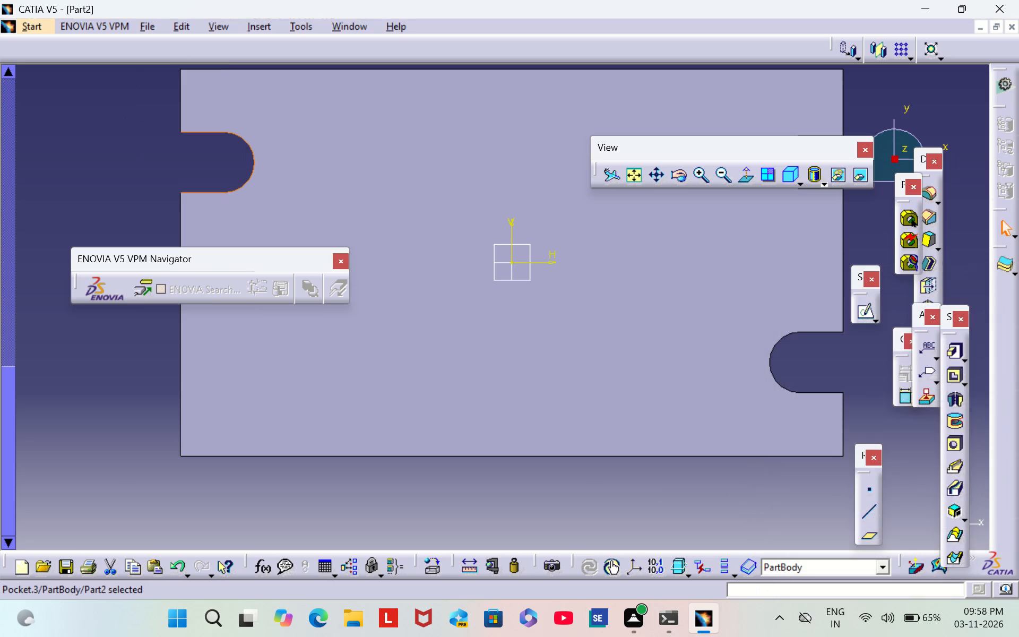
On the plate's large face, sketch a circle of about 12.8 mm radius near the uncut lower corner.
click(609, 495)
click(727, 337)
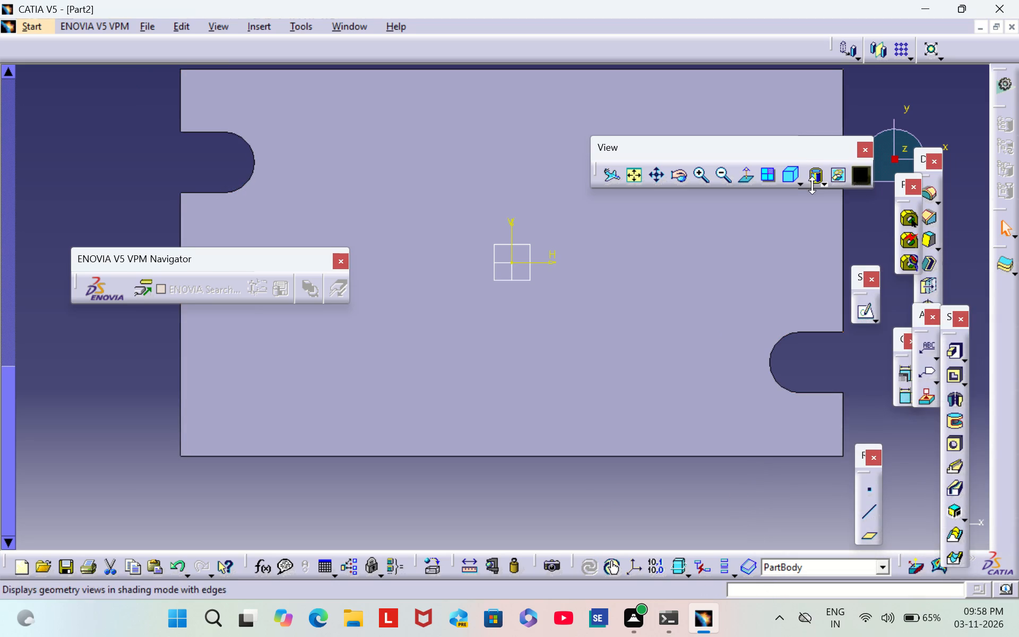
click(865, 317)
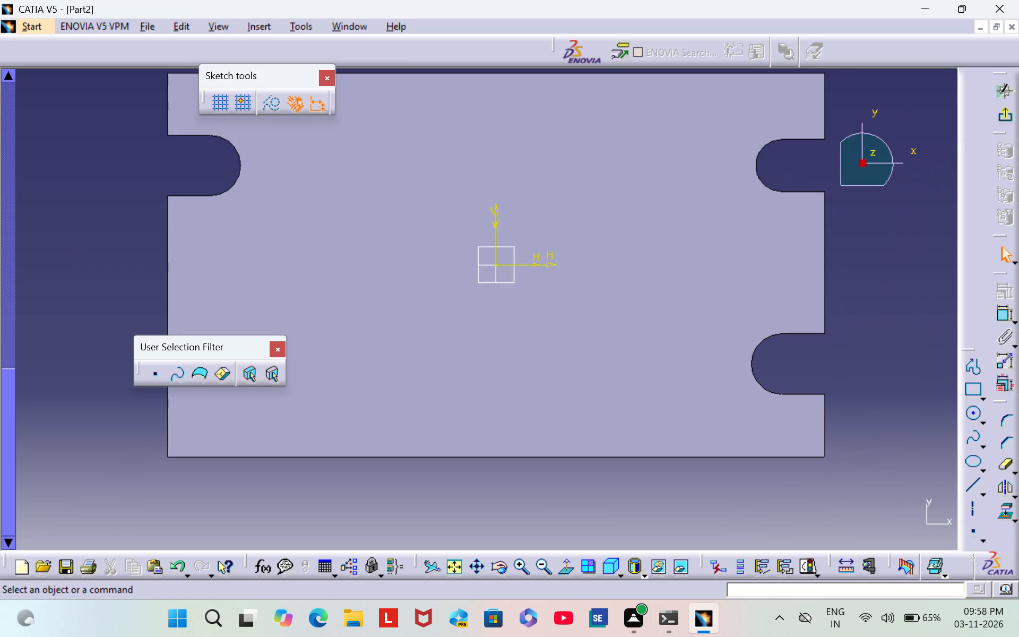
click(974, 415)
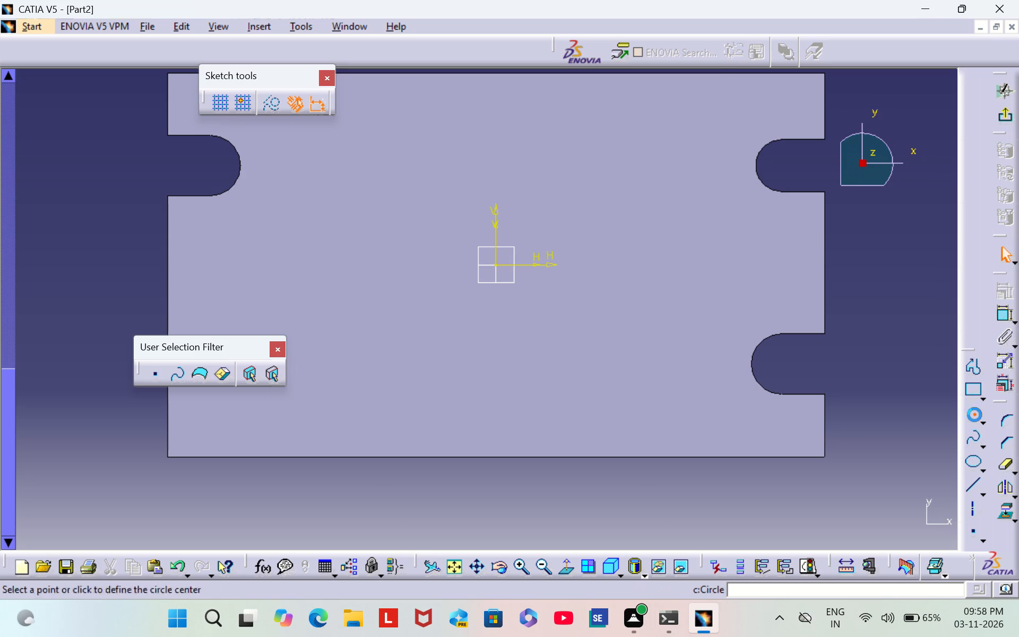
drag(192, 352, 42, 158)
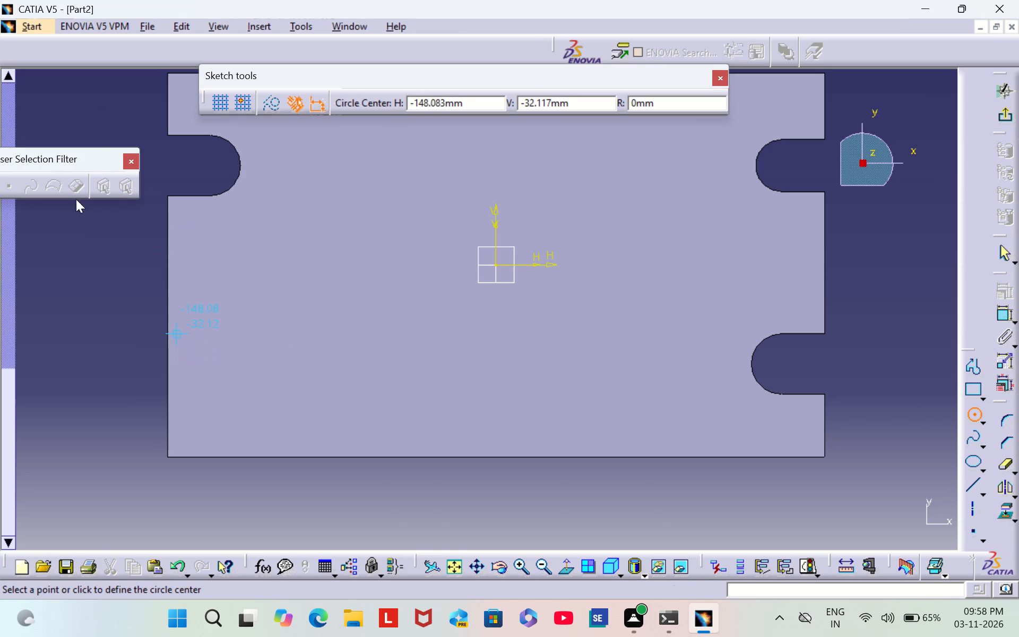
click(222, 380)
click(249, 384)
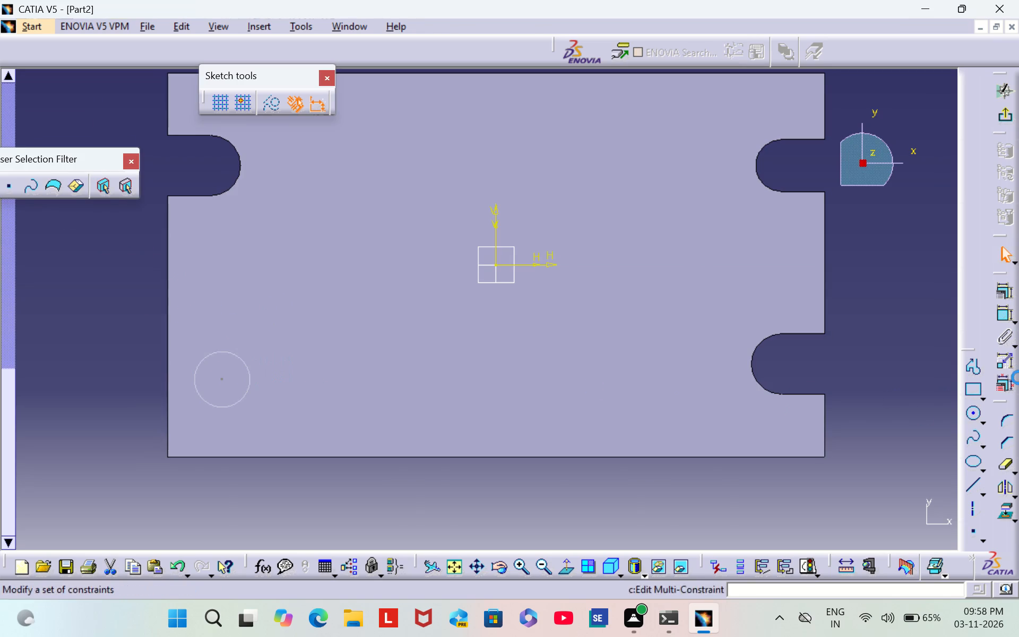
Dimension the new circle's radius as 14 mm.
click(1004, 321)
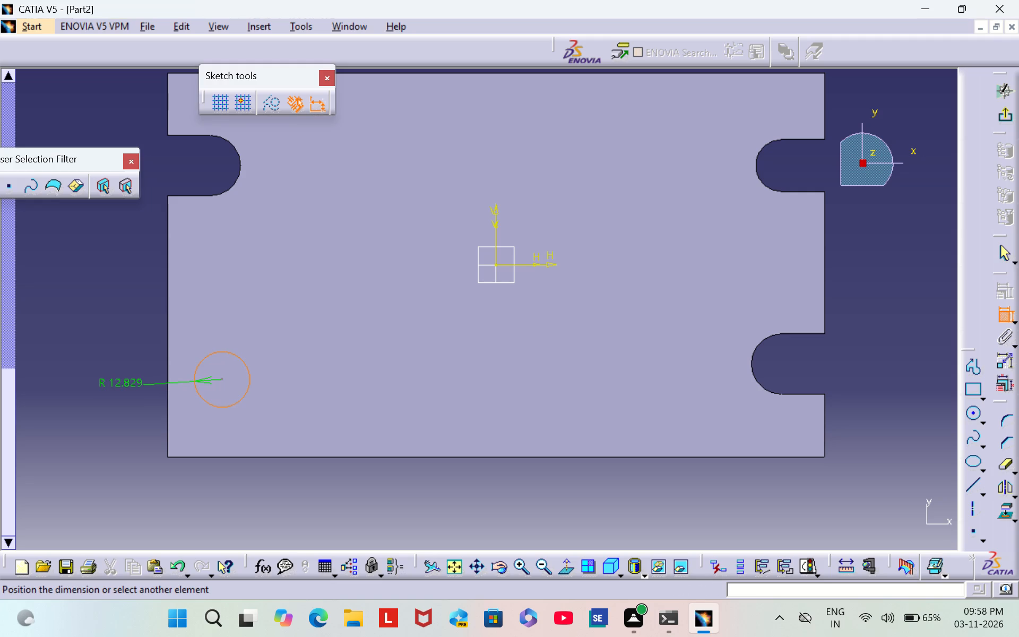
click(116, 386)
double_click(111, 382)
key(BackSpace)
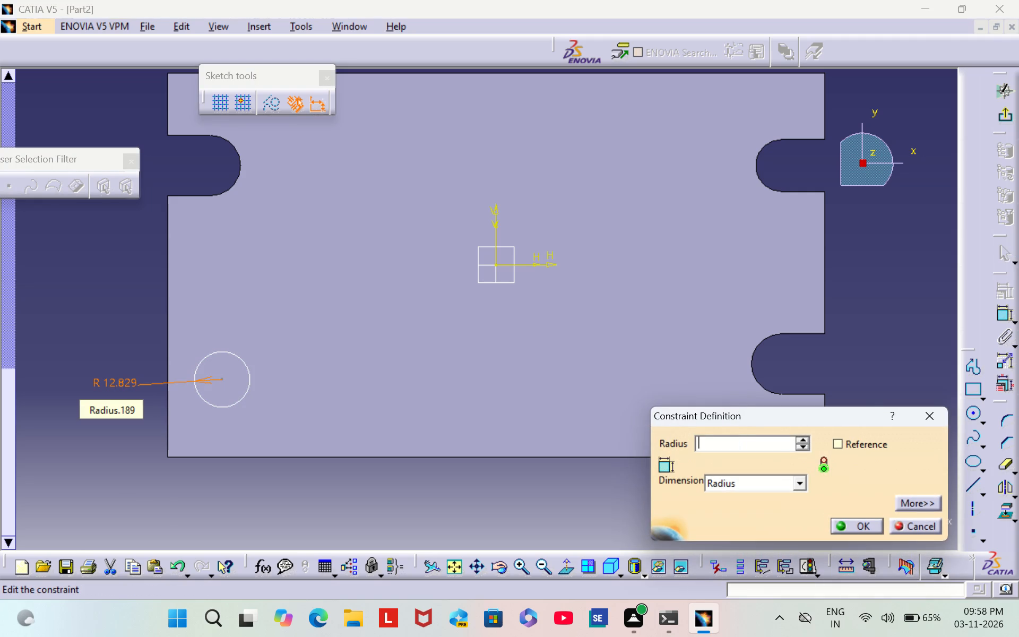
text(14)
key(Return)
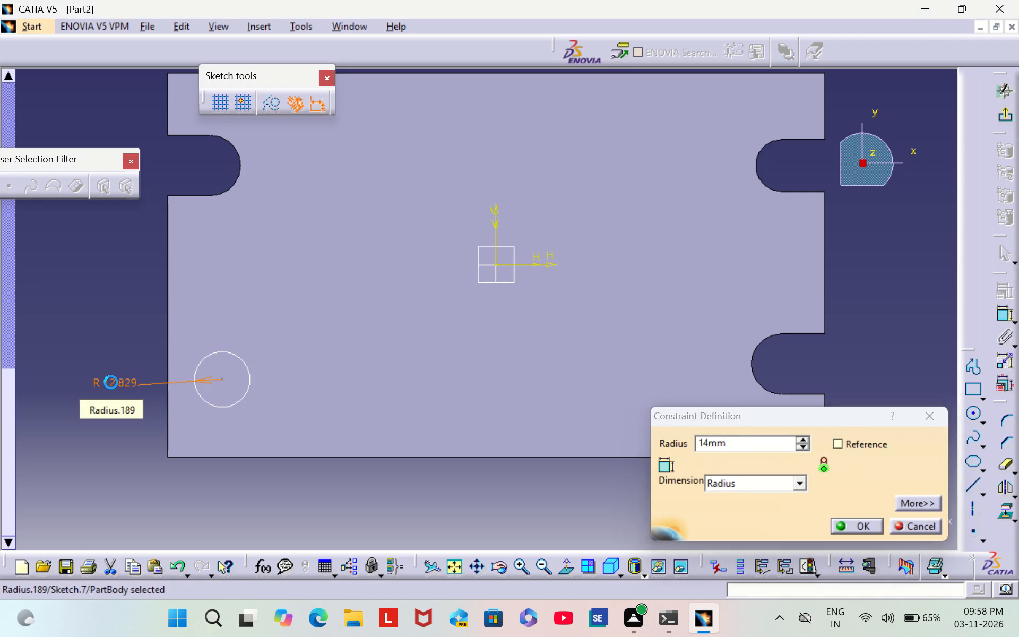
click(134, 330)
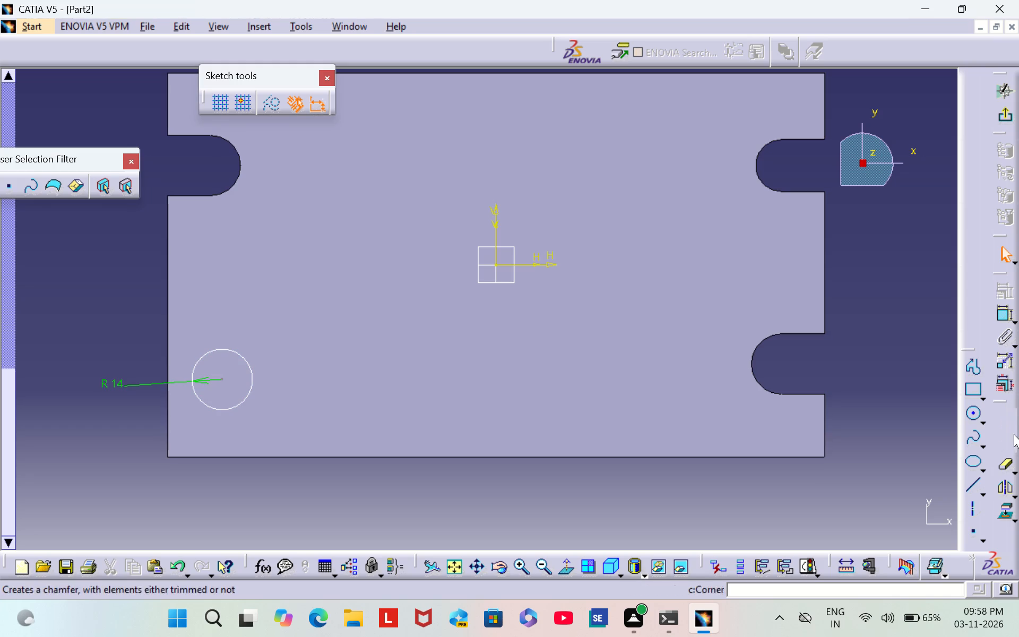
Draw a horizontal line about 29 mm long from the circle's topmost point outward past the plate's nearby short edge.
double_click(972, 482)
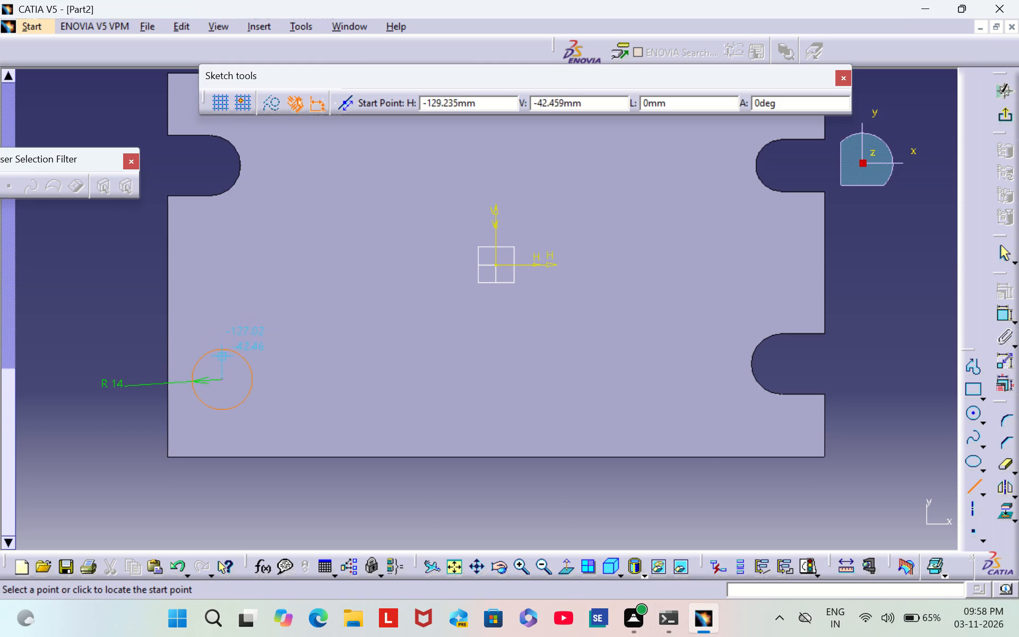
click(222, 349)
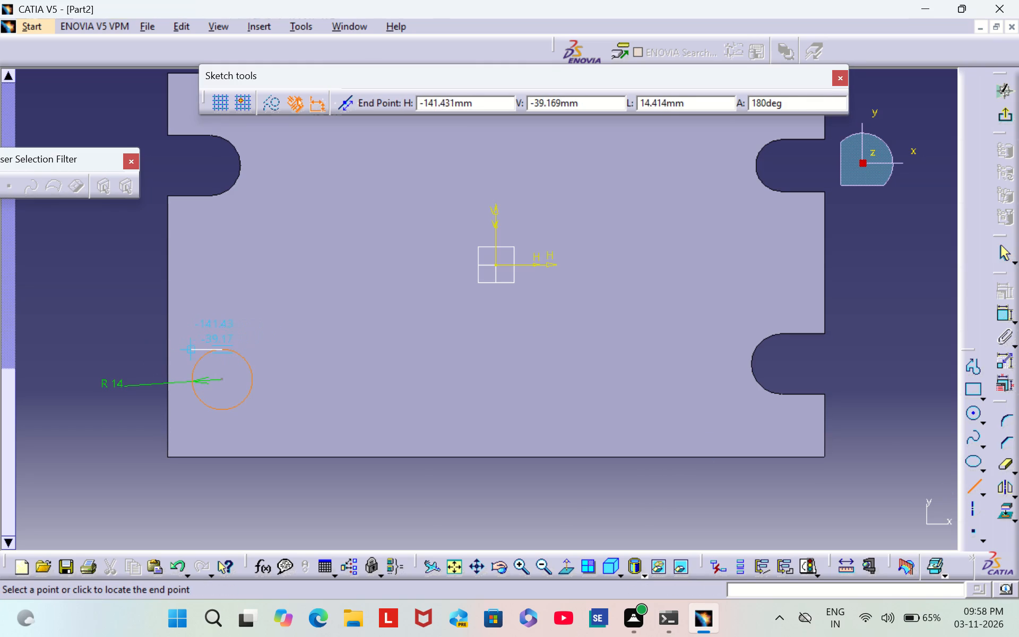
click(159, 351)
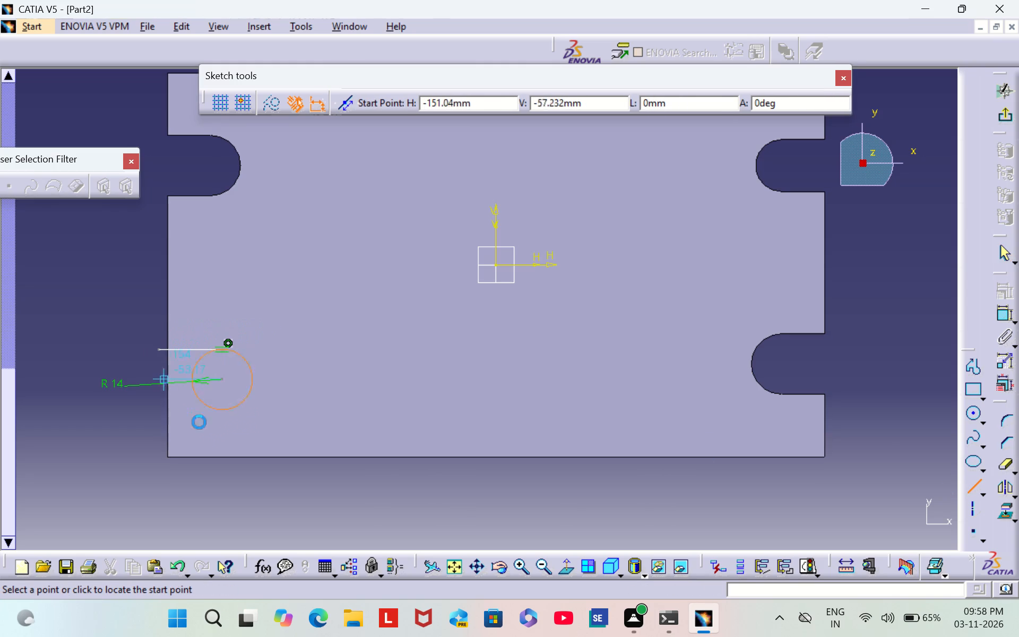
click(295, 503)
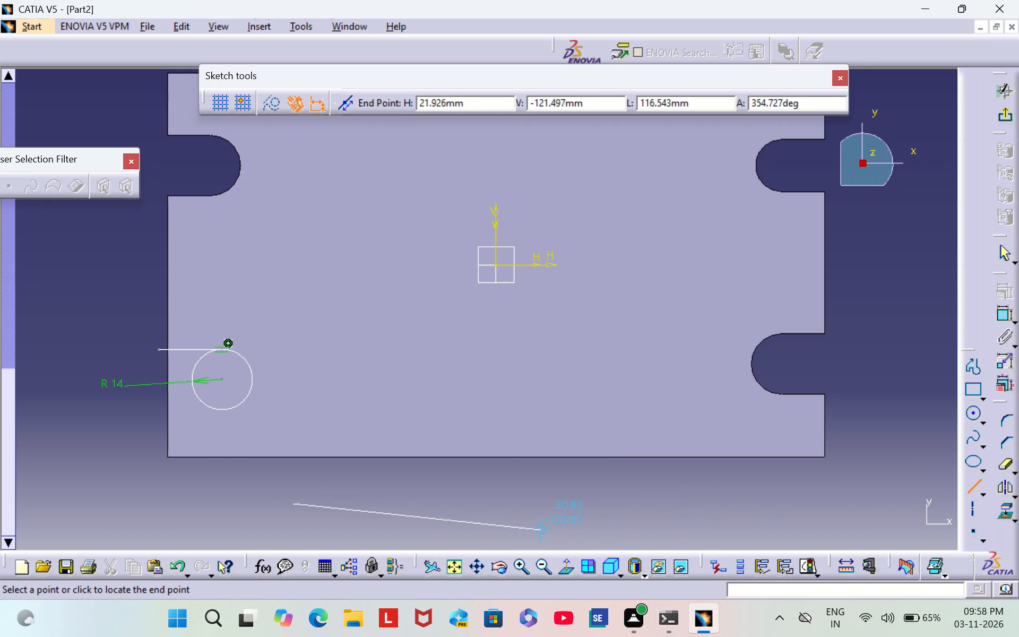
key(Escape)
key(Escape)
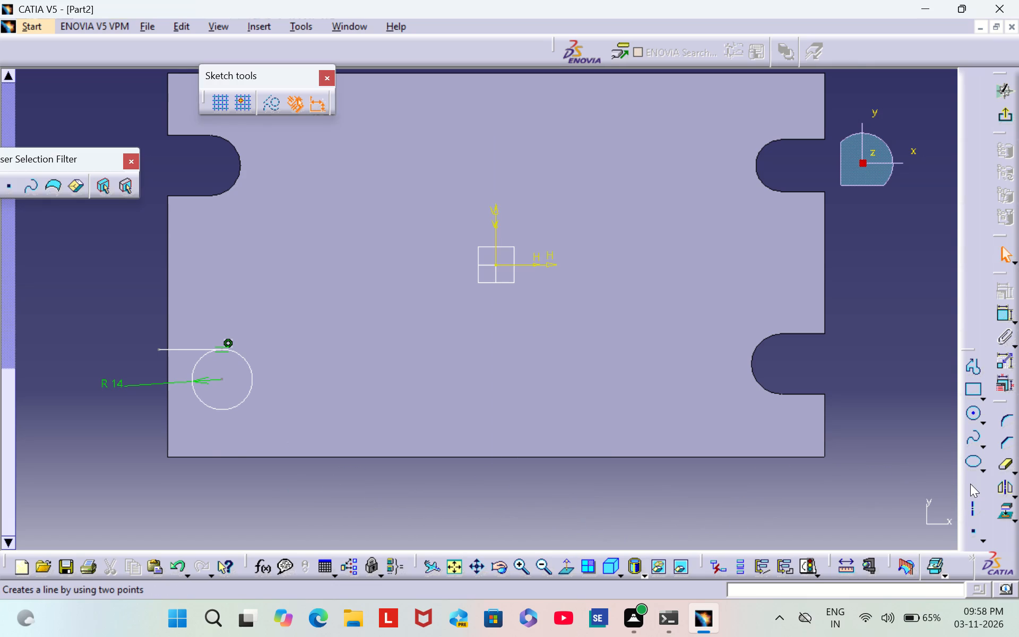
Draw a horizontal line about 29 mm long from the circle's lowest point outward past the same short edge.
double_click(974, 483)
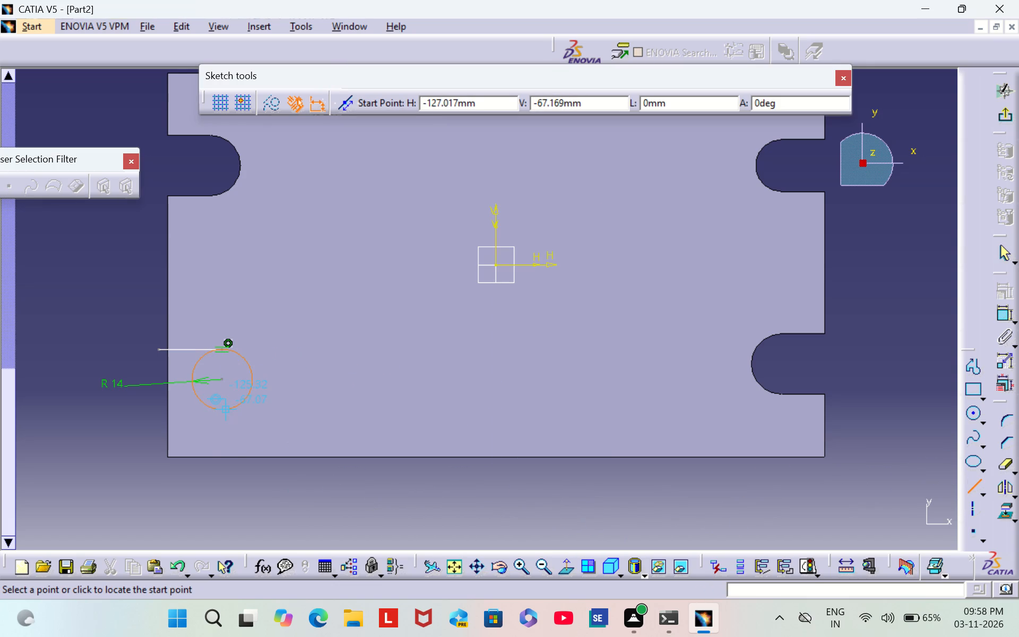
click(221, 408)
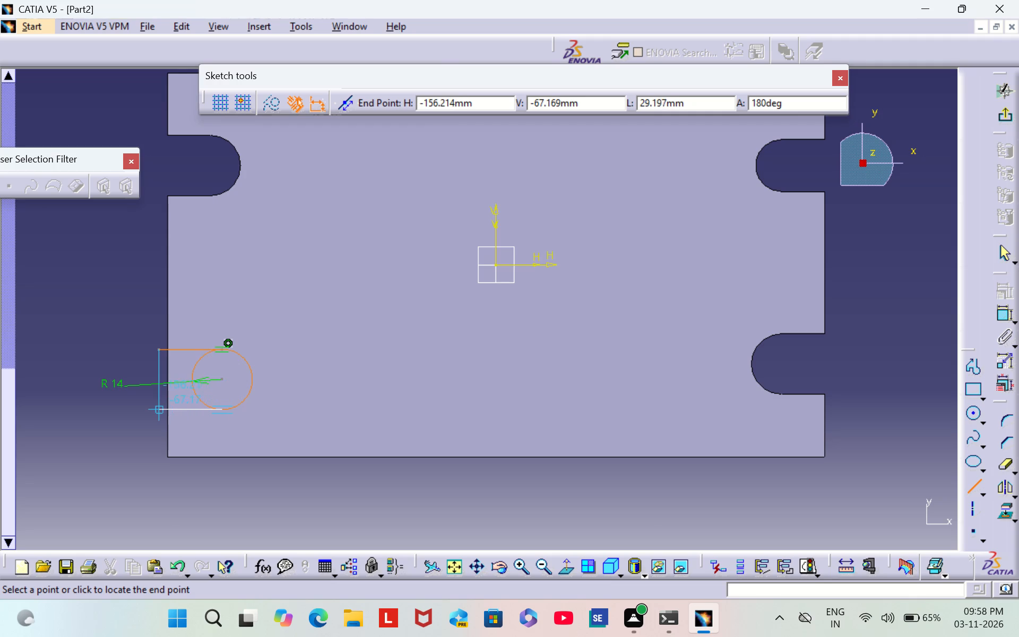
click(158, 406)
click(150, 468)
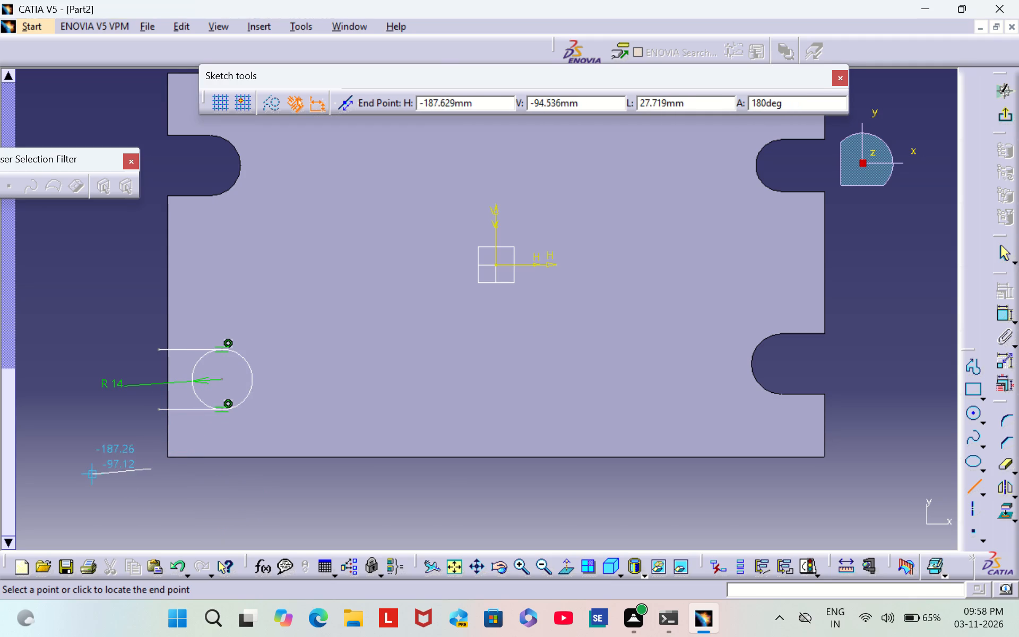
key(Escape)
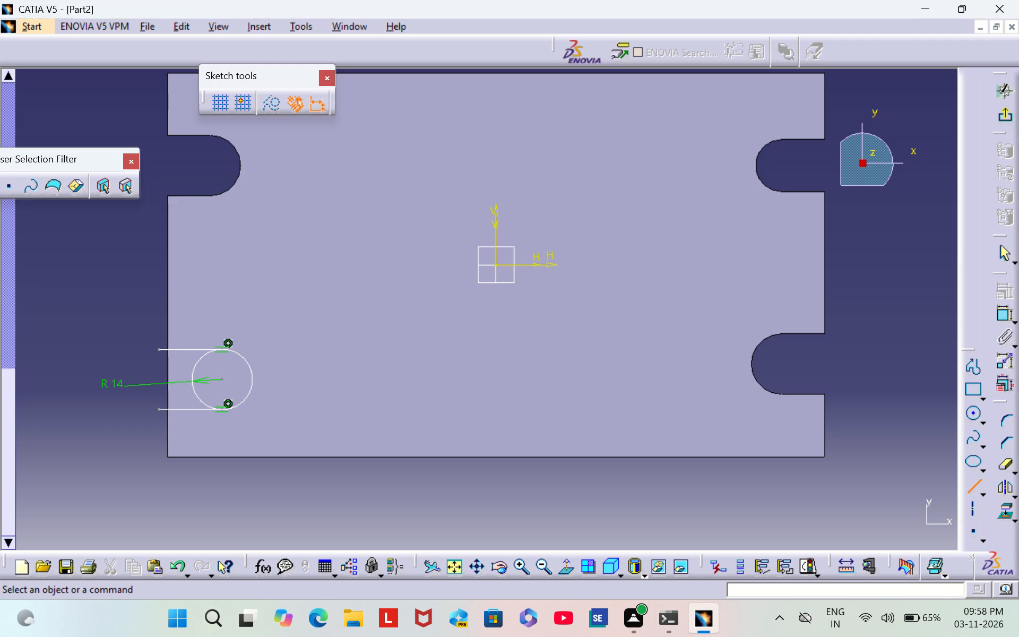
Constrain the upper line's outer endpoint coincident with the plate's nearby short edge.
double_click(1003, 316)
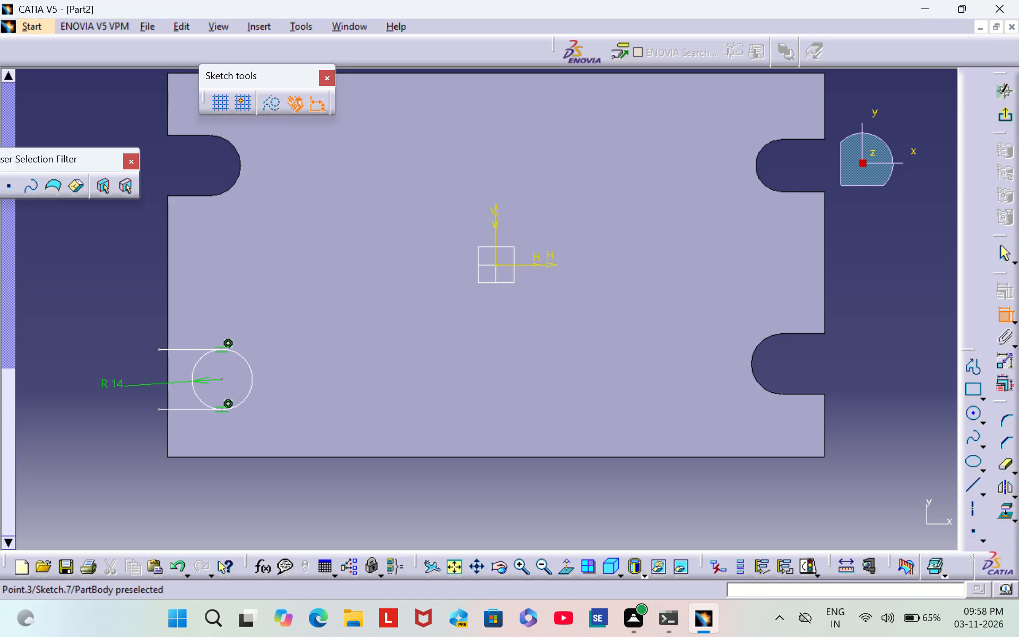
click(157, 349)
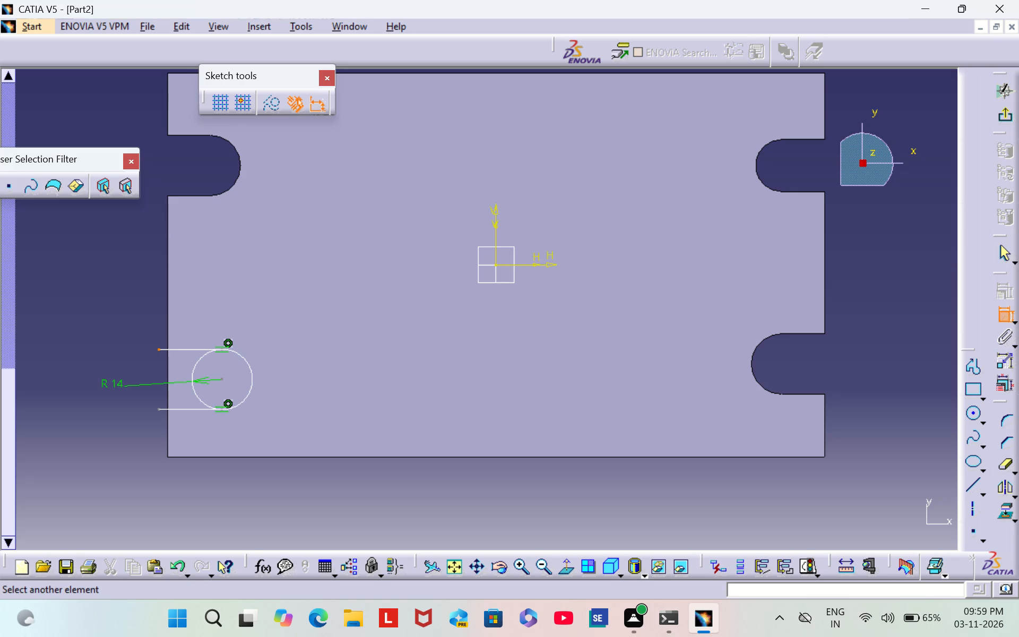
click(165, 328)
right_click(159, 338)
click(223, 407)
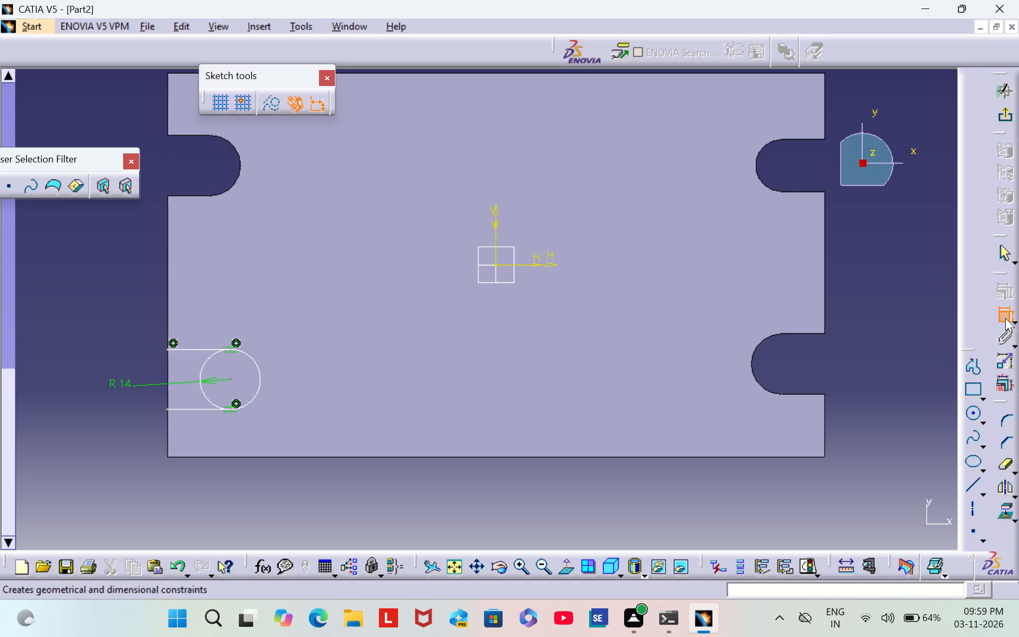
Constrain the lower line's outer endpoint coincident with the plate's nearby short edge.
click(165, 410)
click(166, 422)
right_click(166, 422)
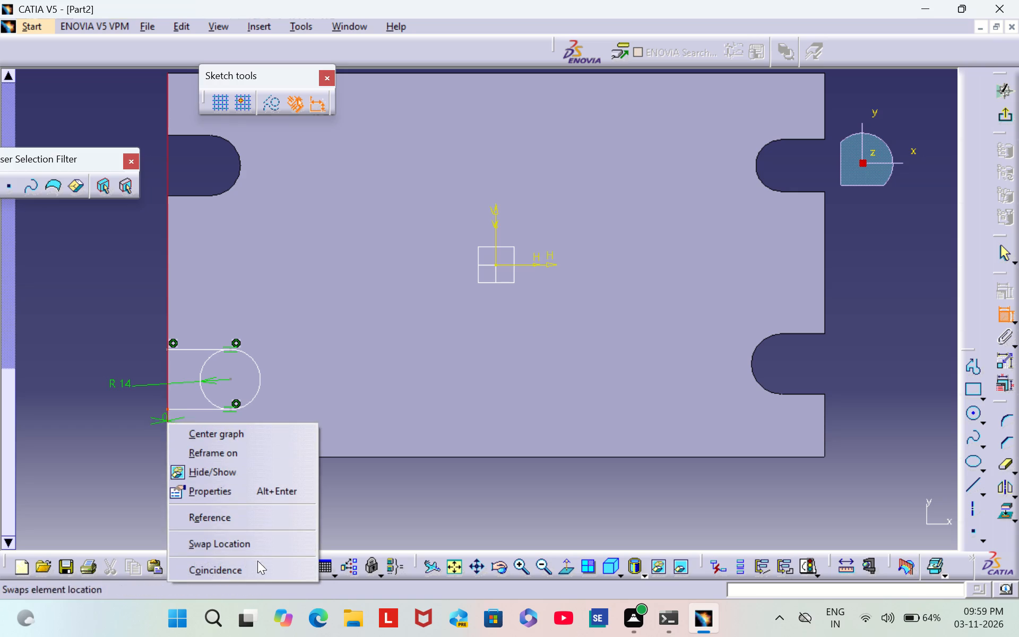
click(260, 569)
click(112, 446)
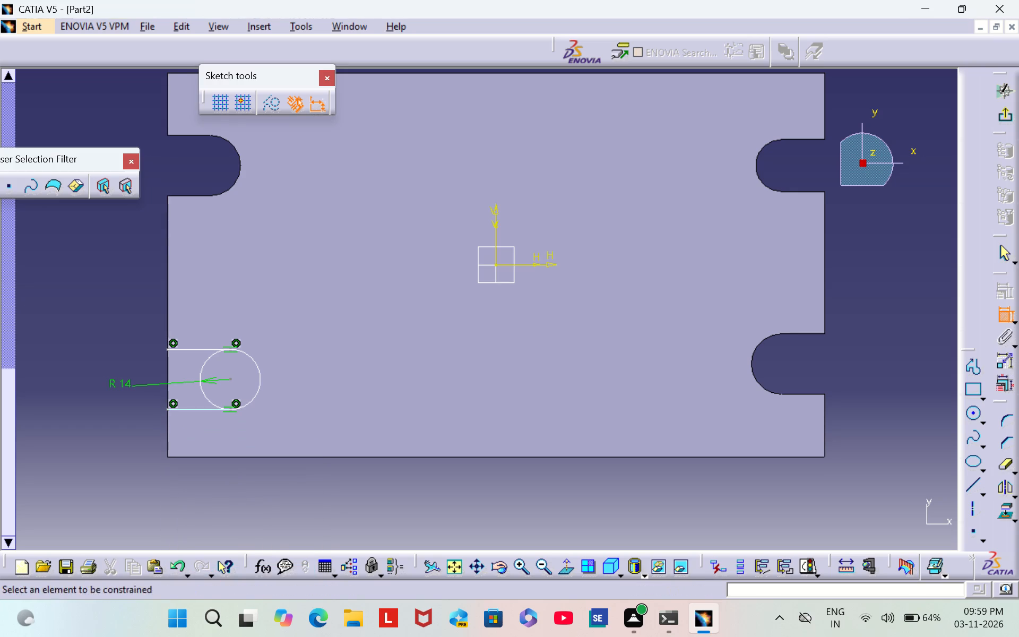
Dimension the circle's centre 43 mm from the plate's lower long edge.
click(230, 378)
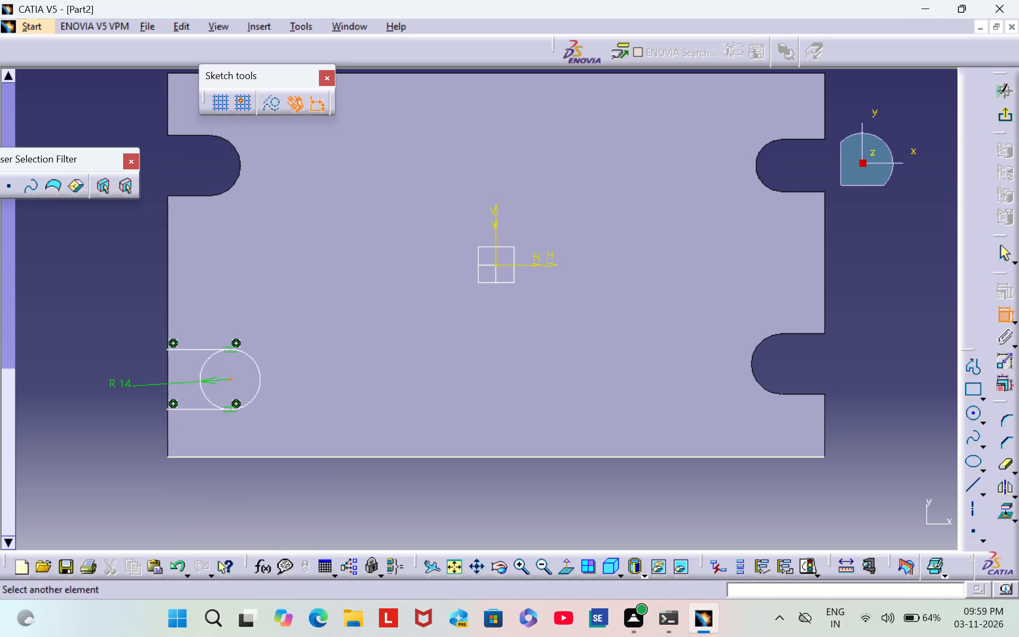
click(236, 455)
click(140, 424)
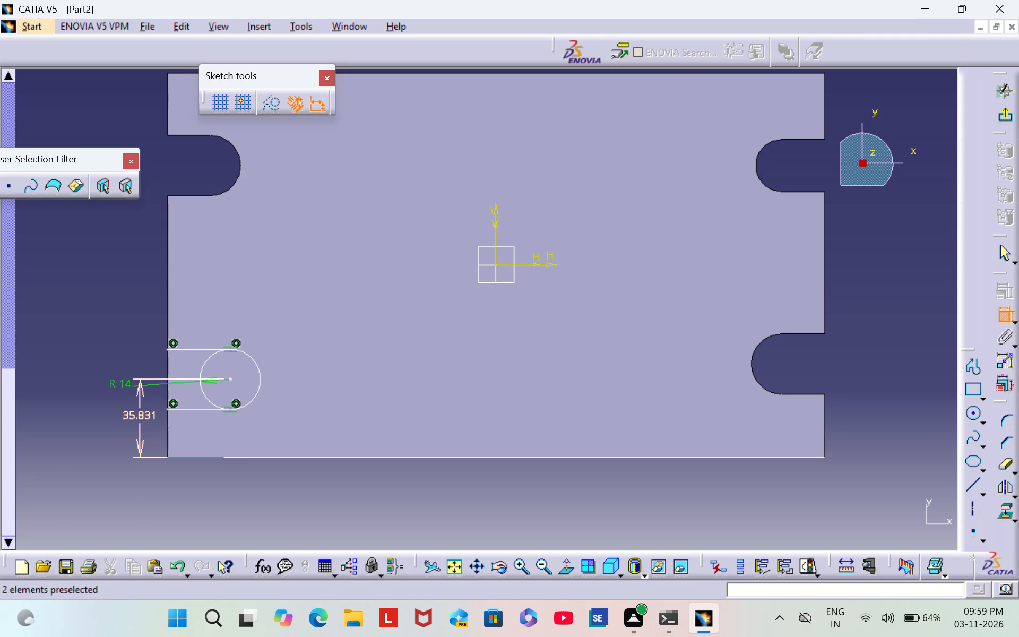
double_click(135, 419)
key(BackSpace)
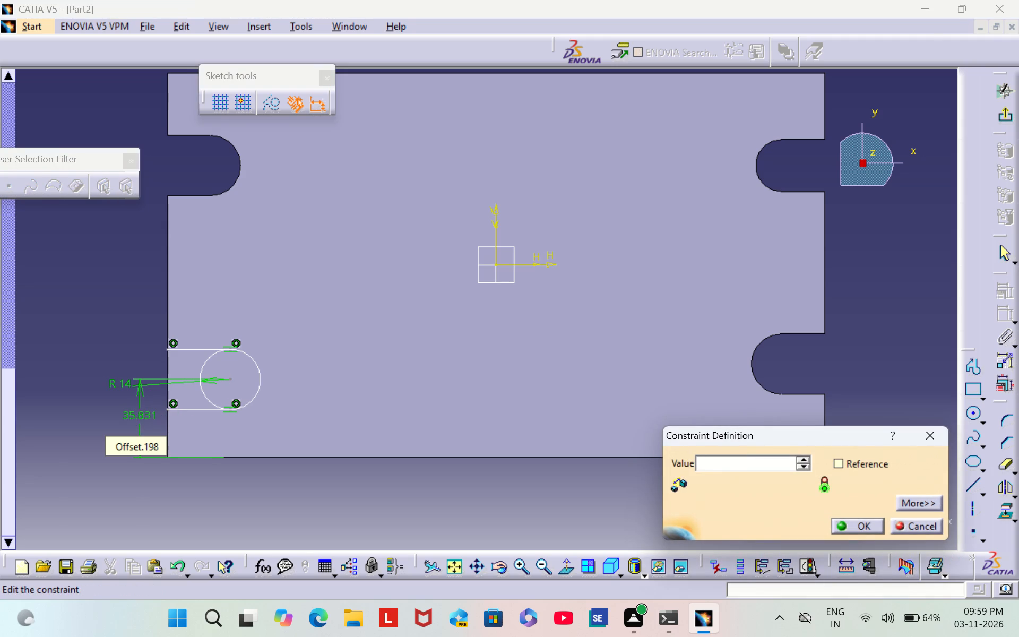
text(43)
key(Return)
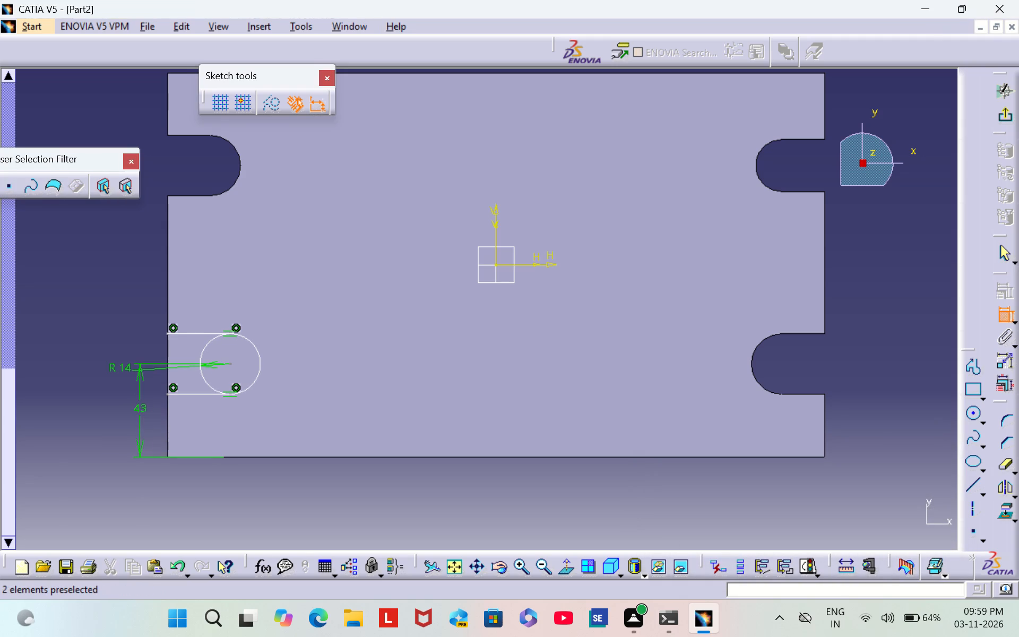
click(88, 308)
Dimension the circle's centre 20 mm from the plate's nearby short edge.
click(167, 412)
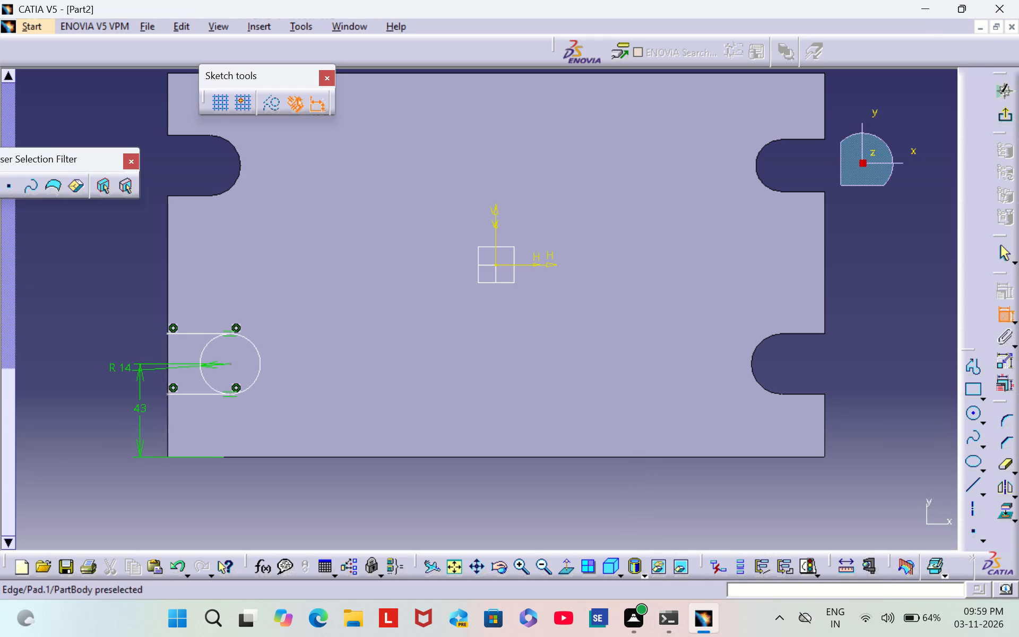
click(232, 361)
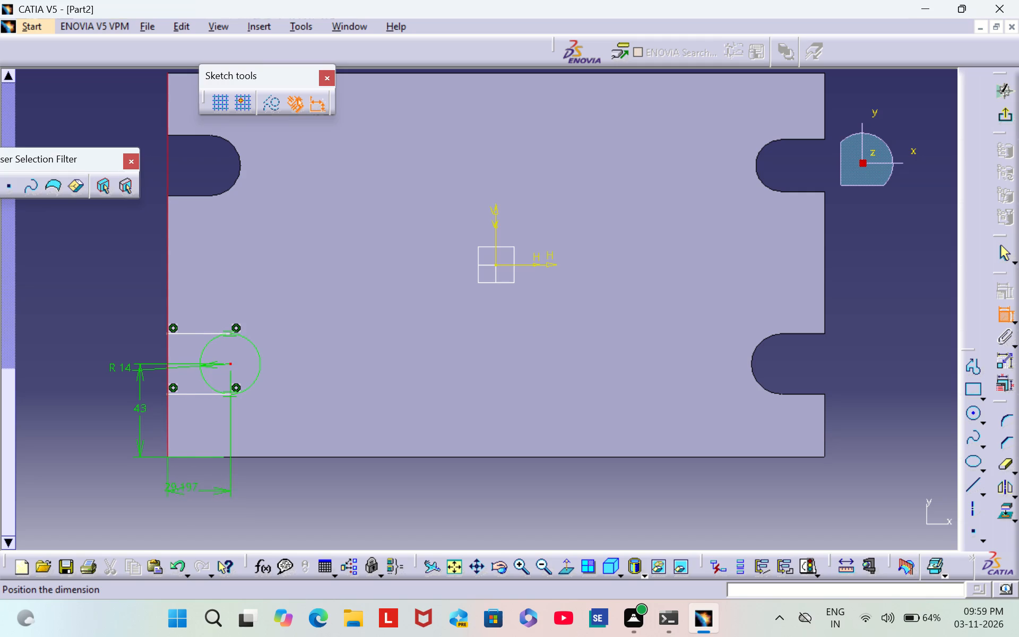
triple_click(188, 489)
key(BackSpace)
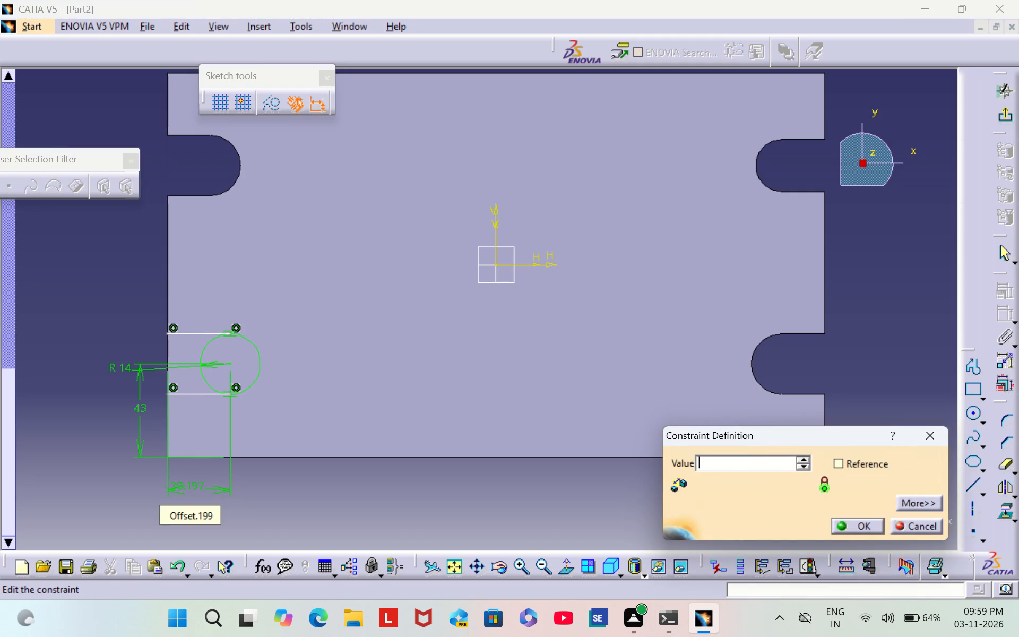
text(20)
key(Return)
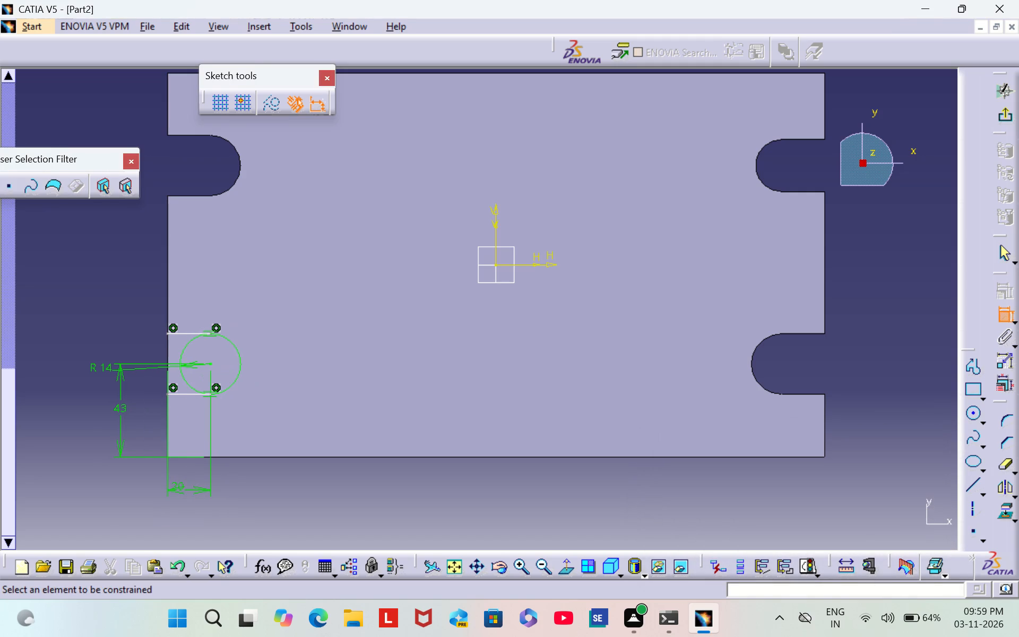
click(357, 478)
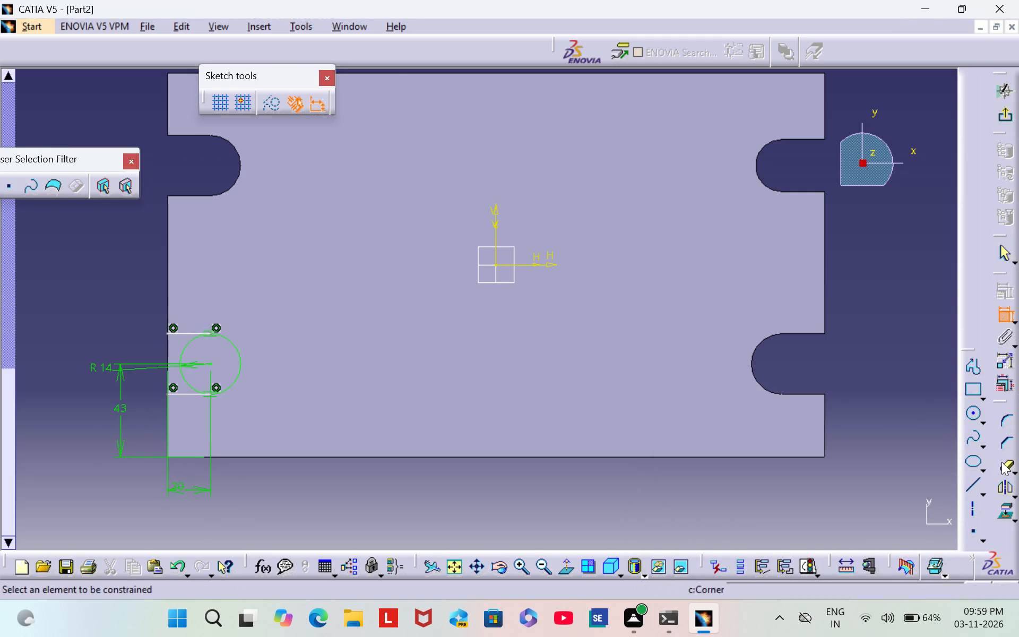
Trim away the circle's arc facing the short edge, between the two lines, and exit the sketch.
double_click(1003, 462)
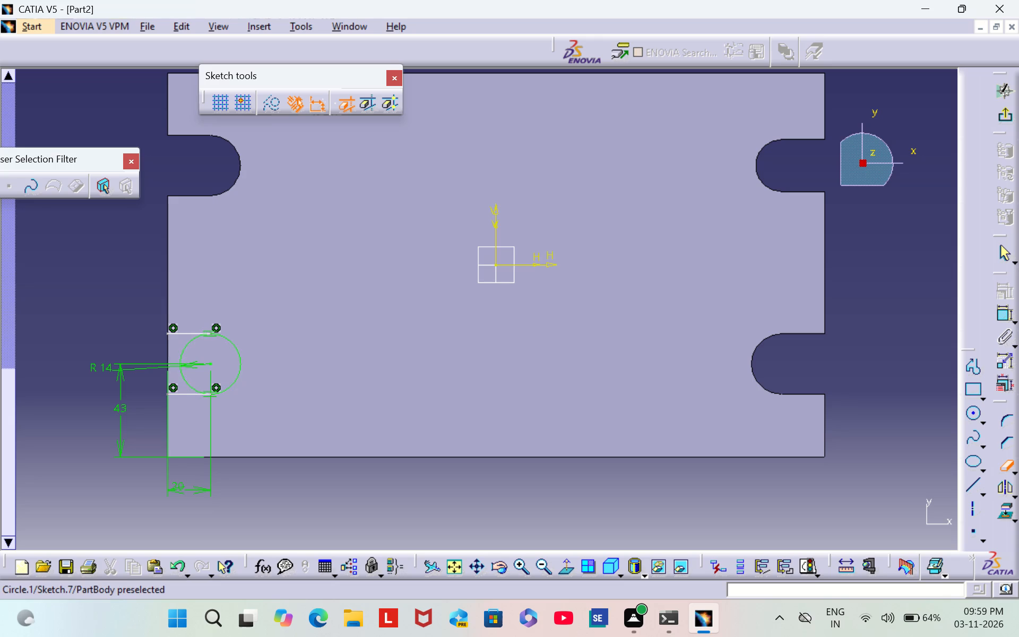
click(182, 355)
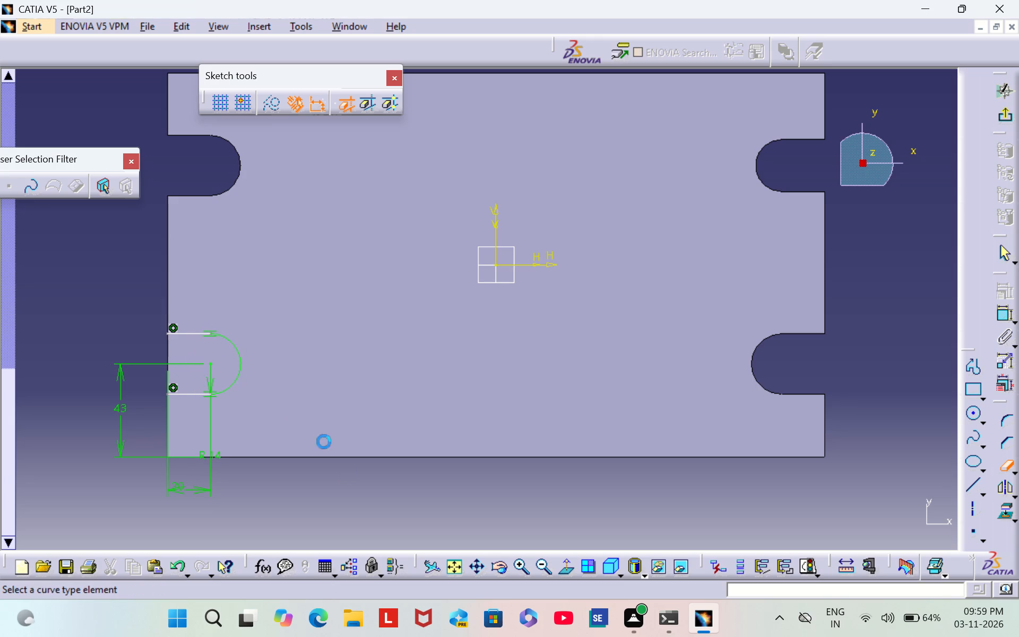
click(509, 506)
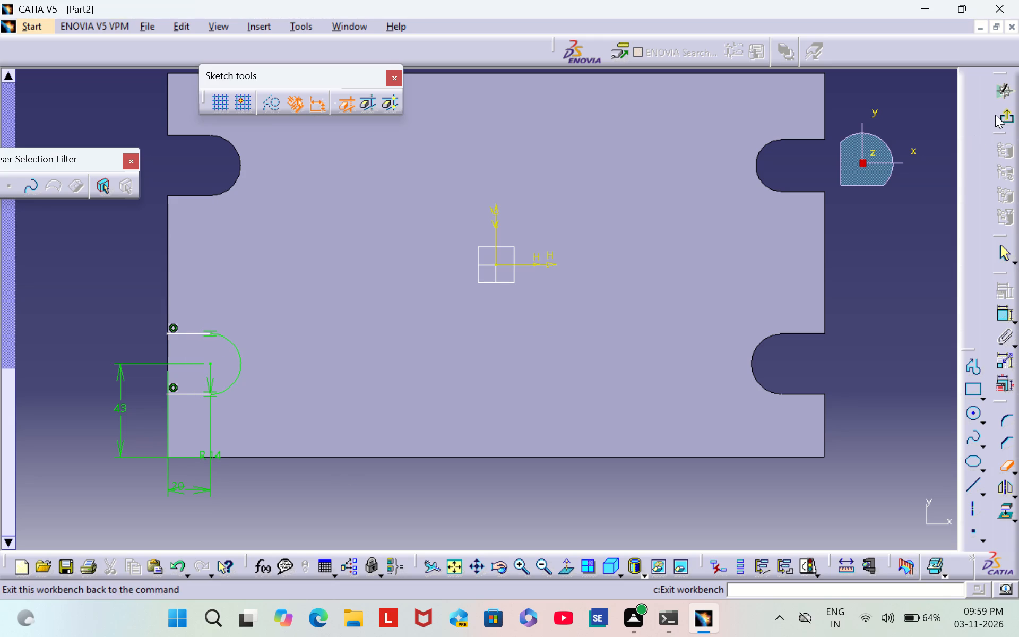
click(997, 116)
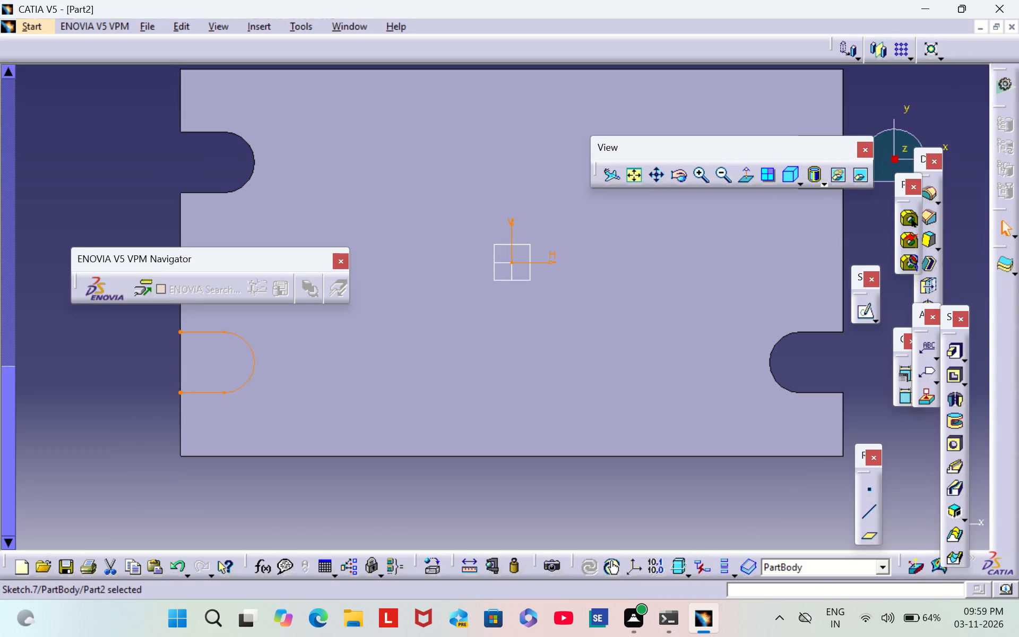
Pocket the slot sketch to a depth of 28 mm with mirrored extent.
click(959, 379)
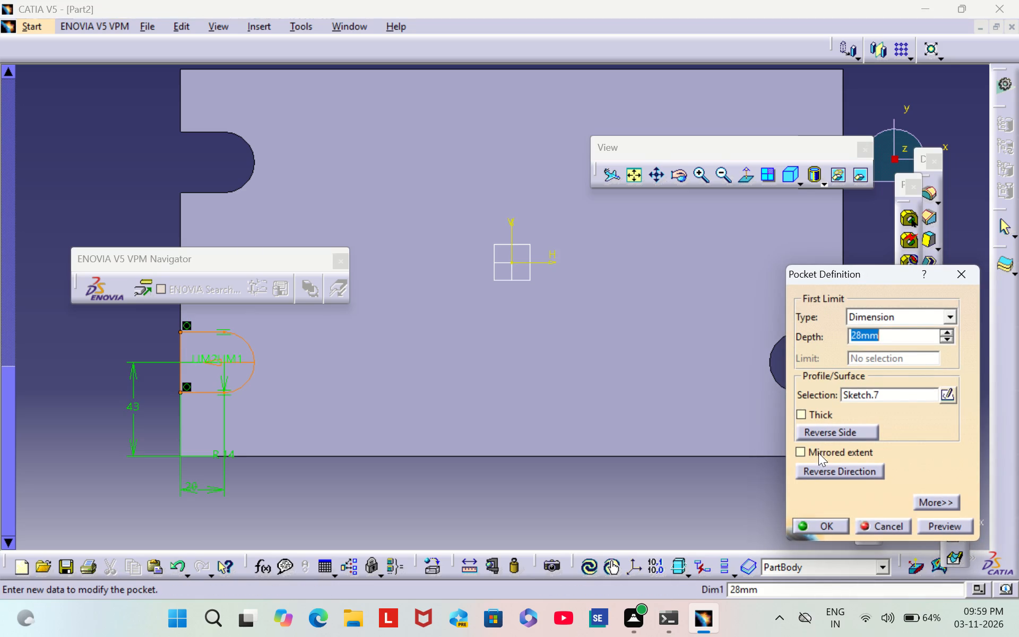
click(821, 445)
click(819, 522)
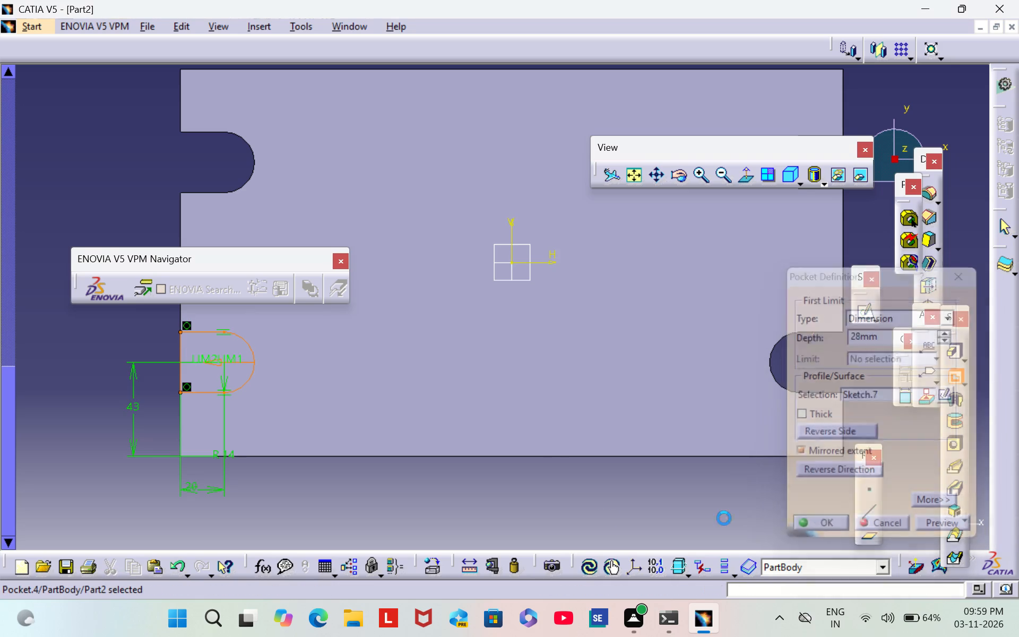
click(460, 509)
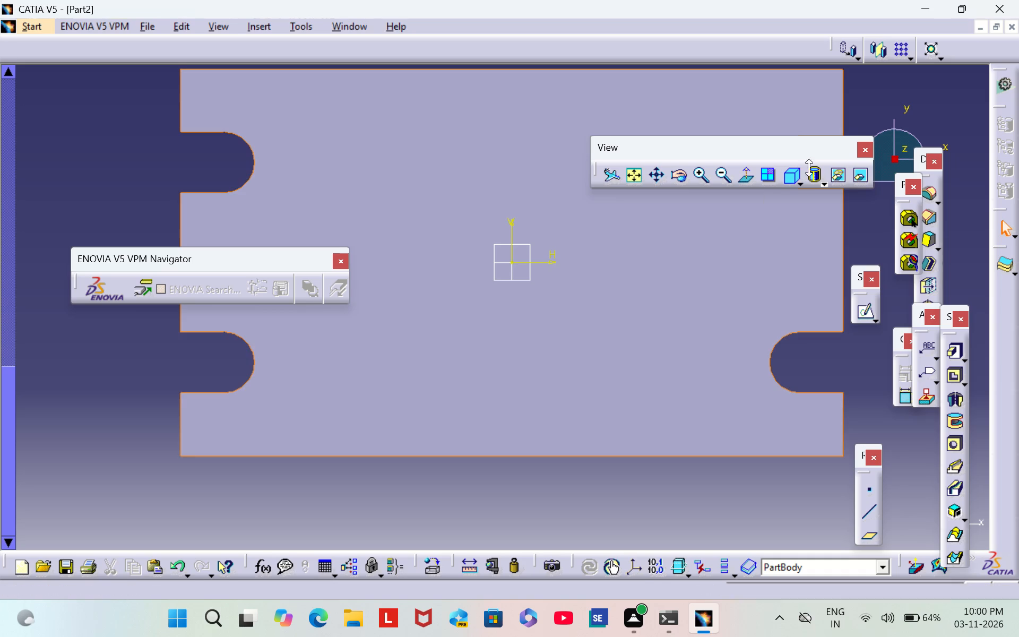
Apply a 2.5 mm edge fillet to the through-thickness edge at one of the plate's outer corners.
scroll(621, 251, down, 1)
middle_drag(621, 251, 582, 144)
right_drag(622, 248, 582, 144)
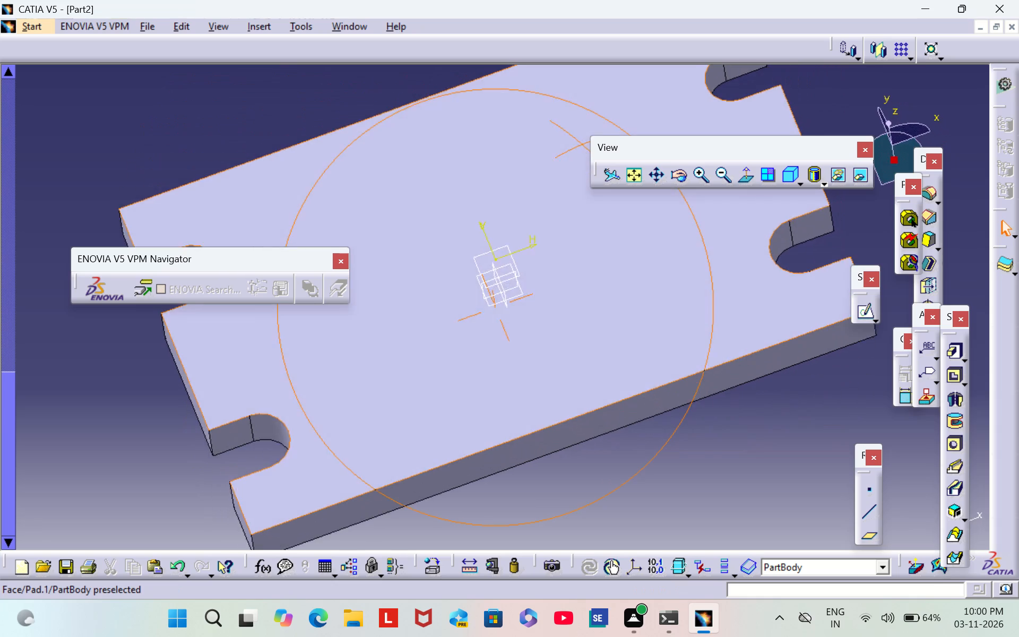
right_drag(582, 144, 566, 128)
middle_drag(582, 144, 566, 128)
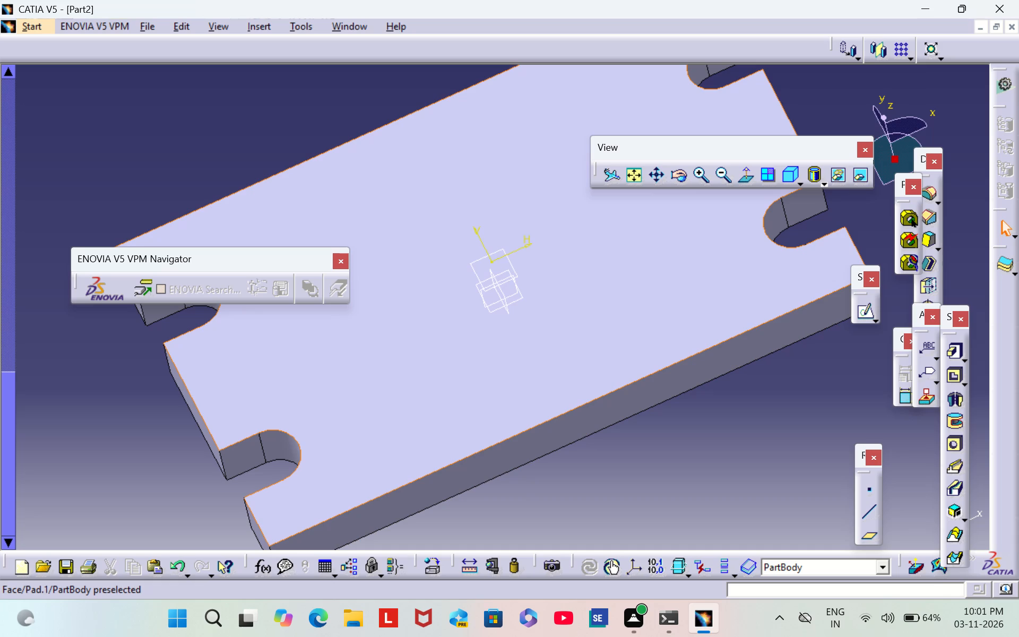
middle_drag(198, 158, 385, 254)
scroll(201, 157, down, 1)
right_drag(203, 157, 385, 254)
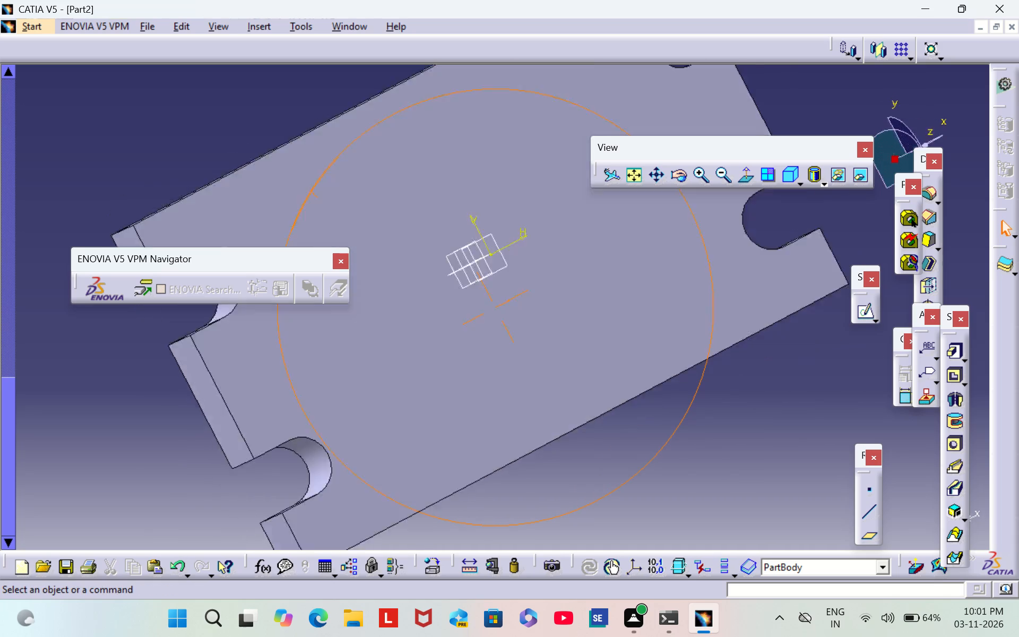
middle_drag(385, 254, 666, 264)
right_drag(385, 254, 666, 264)
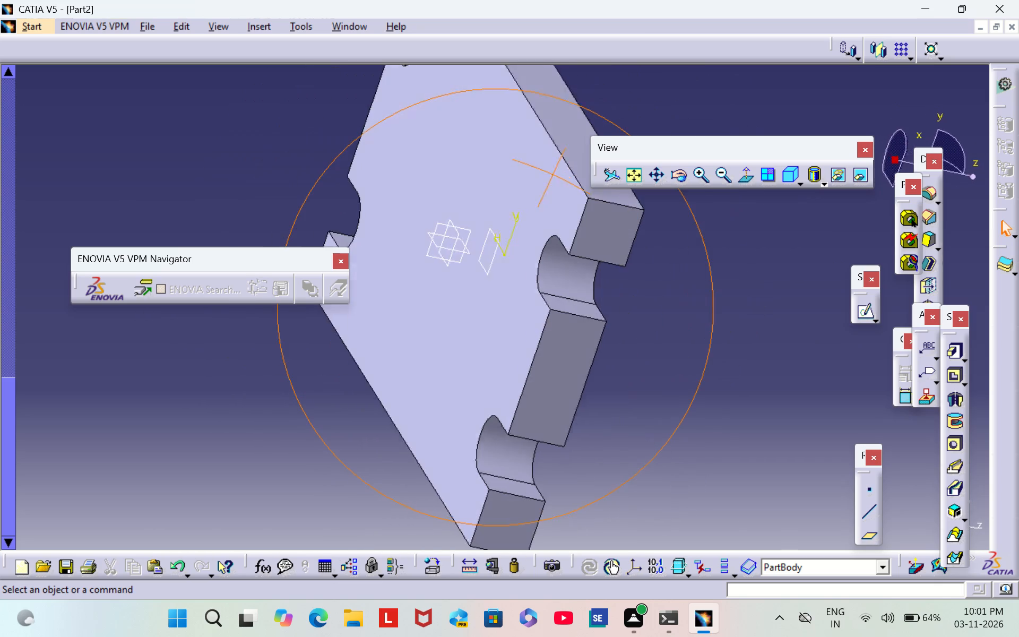
right_drag(666, 264, 657, 262)
middle_drag(666, 264, 657, 262)
middle_drag(563, 123, 490, 156)
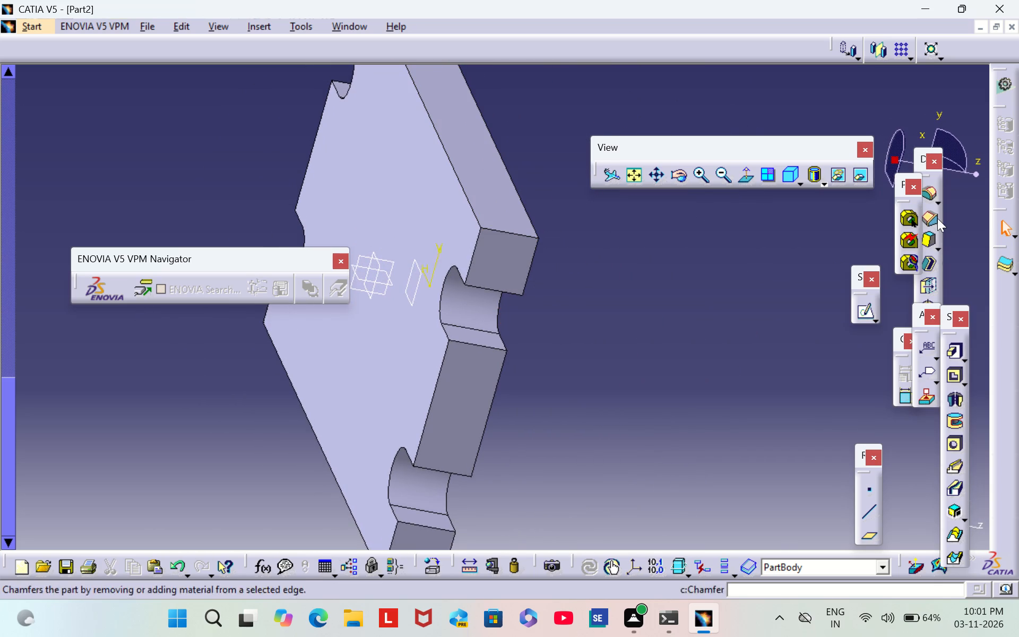
click(928, 191)
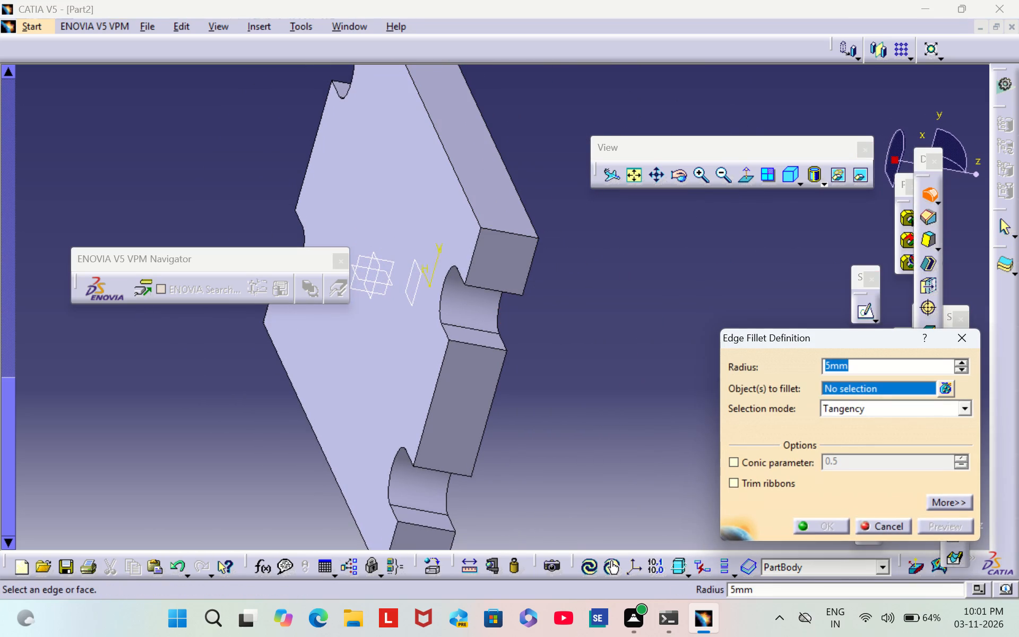
click(522, 235)
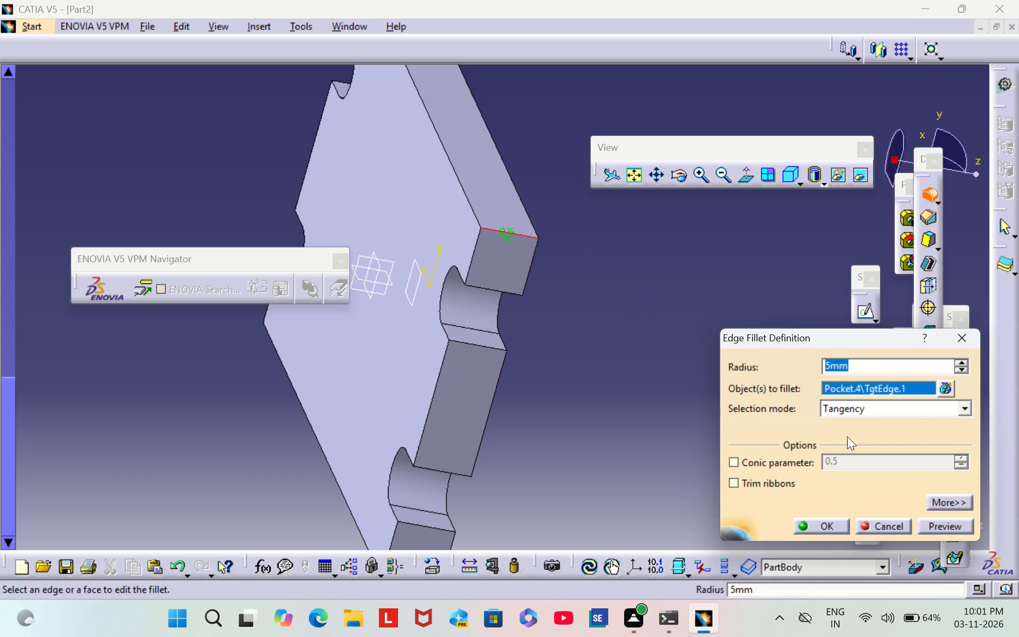
key(BackSpace)
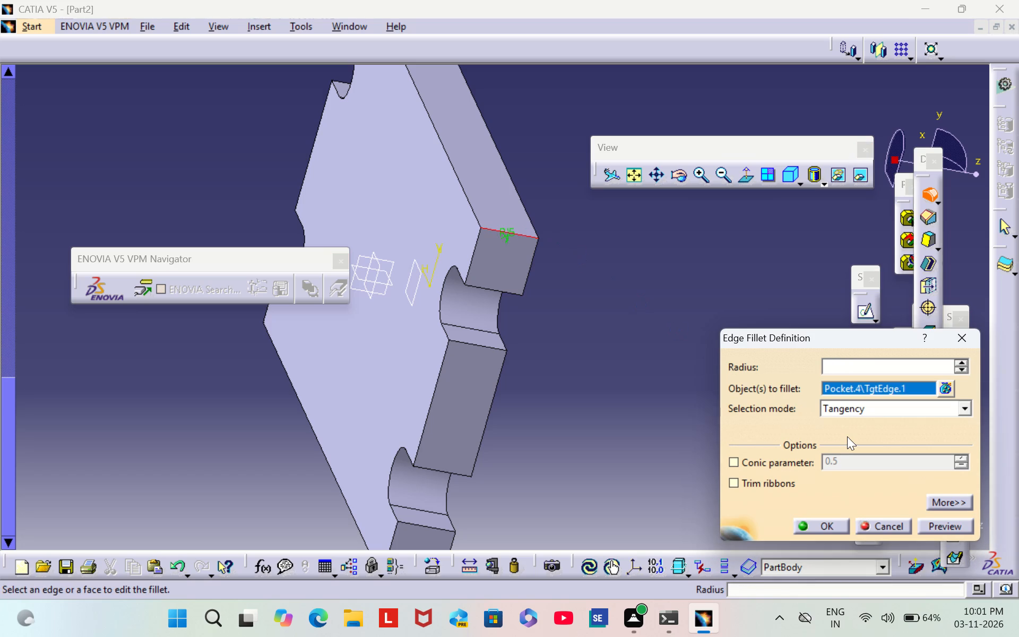
text(2.5)
key(Return)
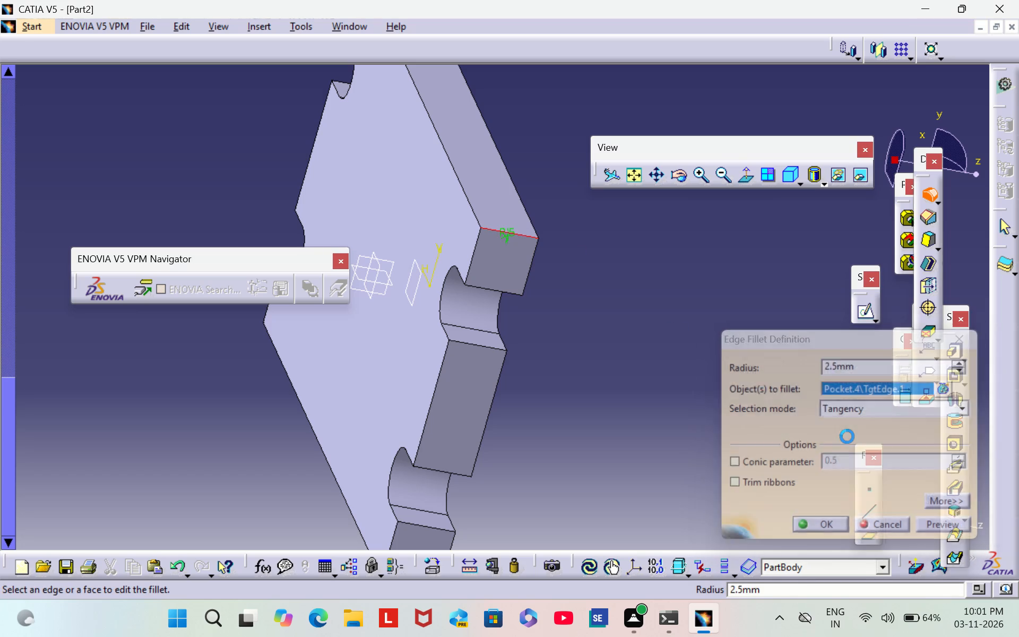
click(667, 329)
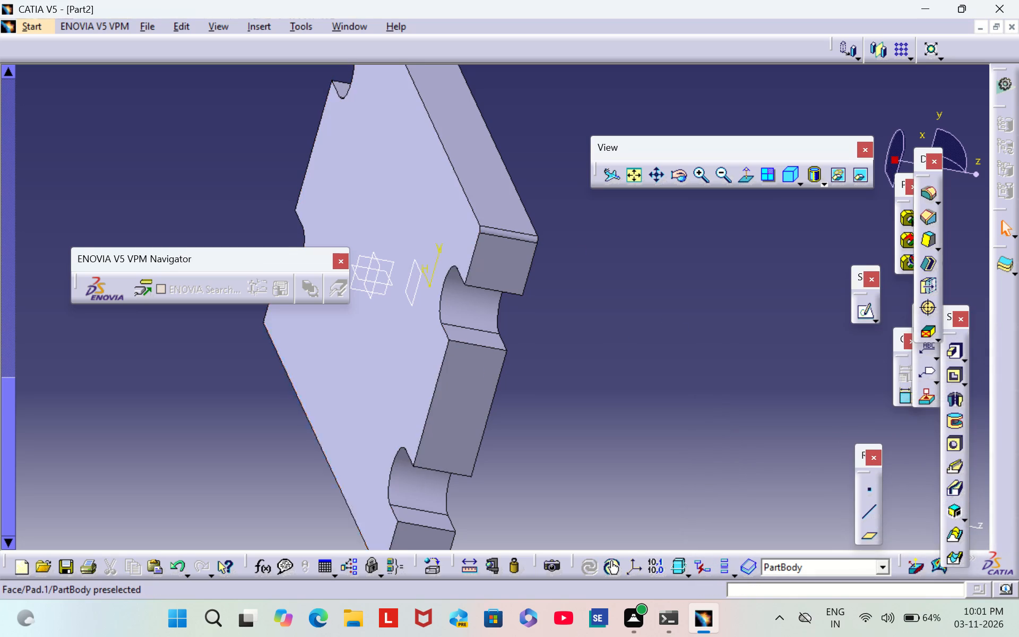
Open the definition of the 2.5 mm corner fillet and close it without editing.
double_click(507, 234)
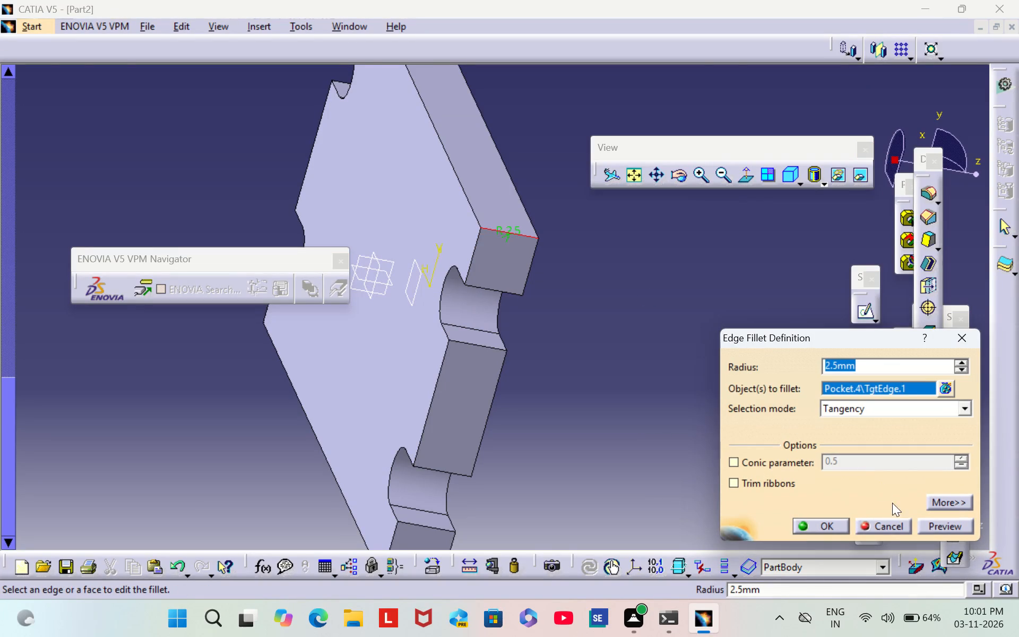
click(828, 528)
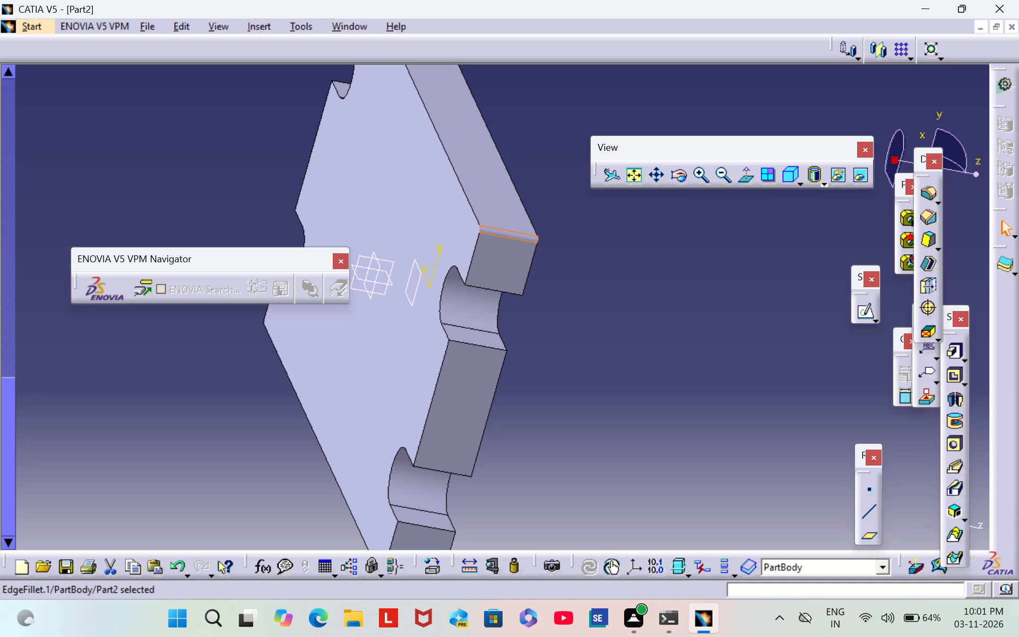
click(672, 332)
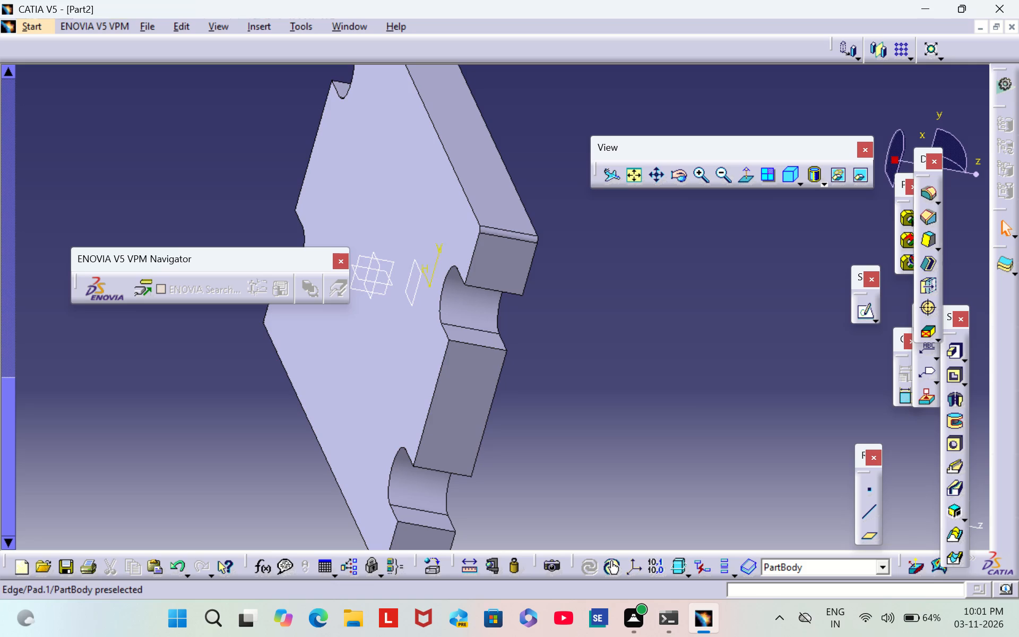
Apply a 12.5 mm edge fillet to the through-thickness corner edge at the opposite end of the same short side.
middle_drag(199, 403, 420, 171)
scroll(199, 403, down, 1)
right_drag(197, 399, 420, 173)
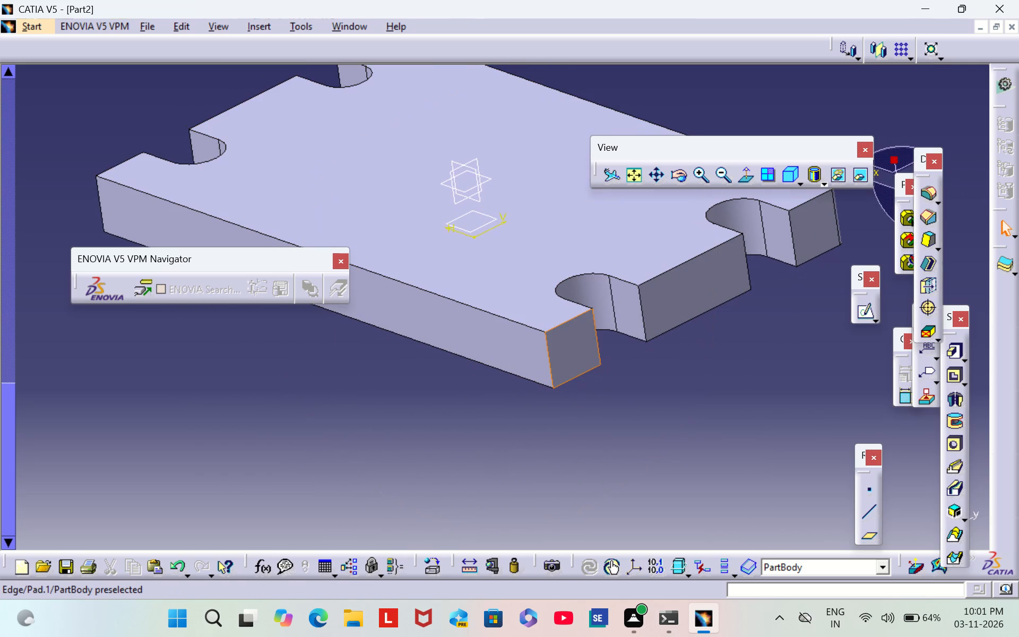
click(552, 372)
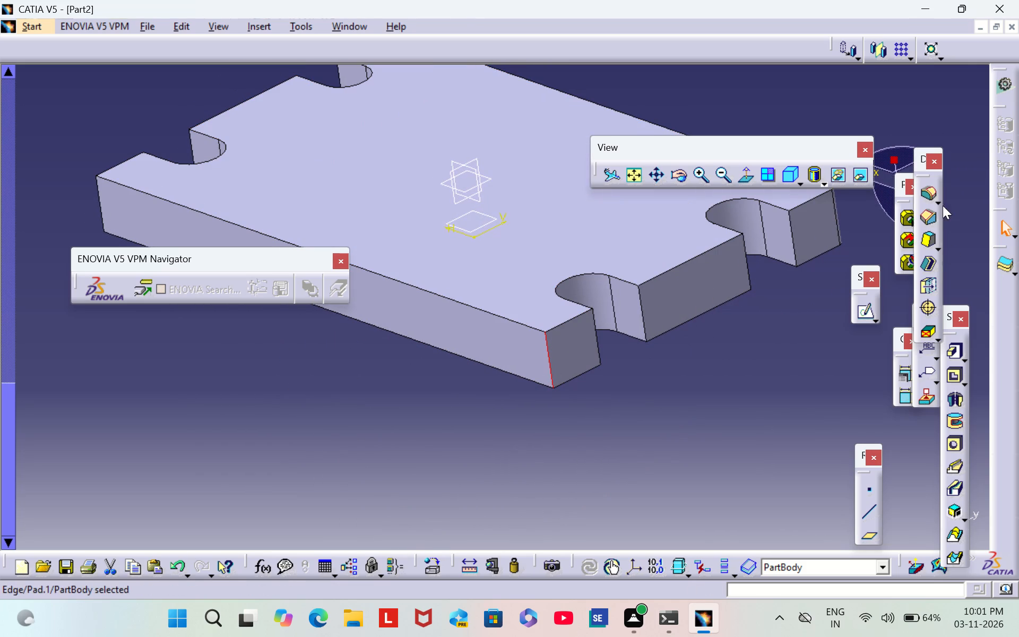
click(931, 195)
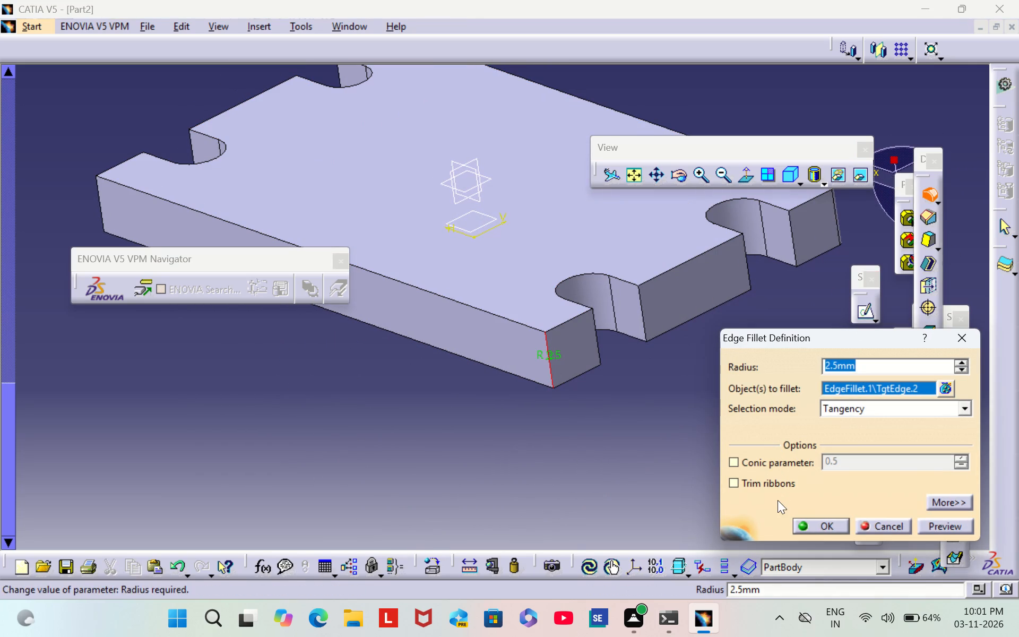
key(BackSpace)
text(12.5)
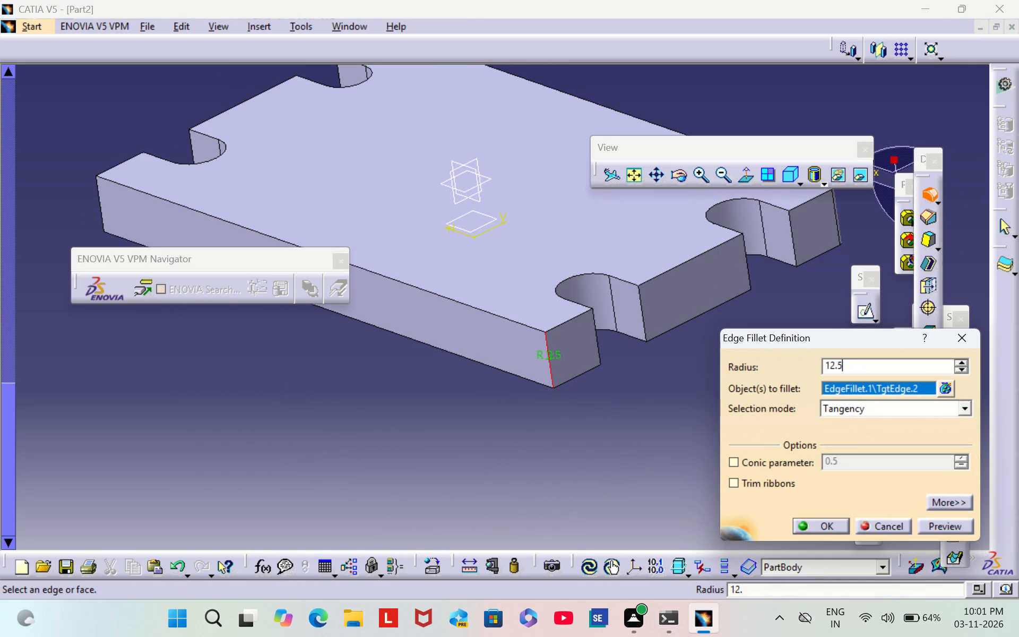
key(Return)
click(692, 428)
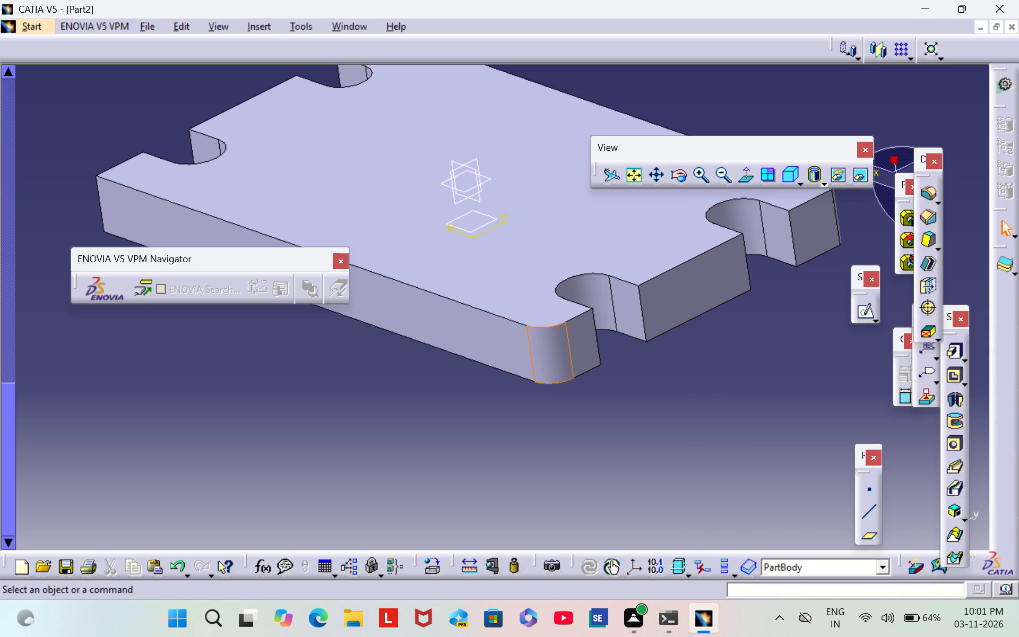
Set the first corner fillet's radius to 12.5 mm.
middle_drag(404, 432, 426, 437)
scroll(404, 432, down, 1)
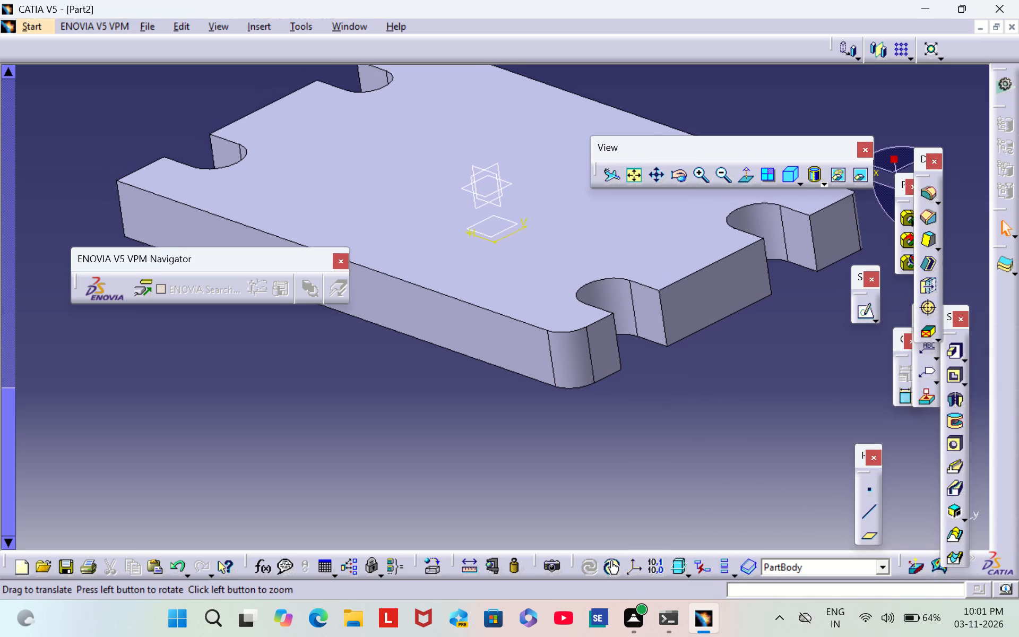
middle_drag(426, 437, 261, 447)
middle_drag(659, 300, 431, 342)
right_drag(659, 299, 431, 342)
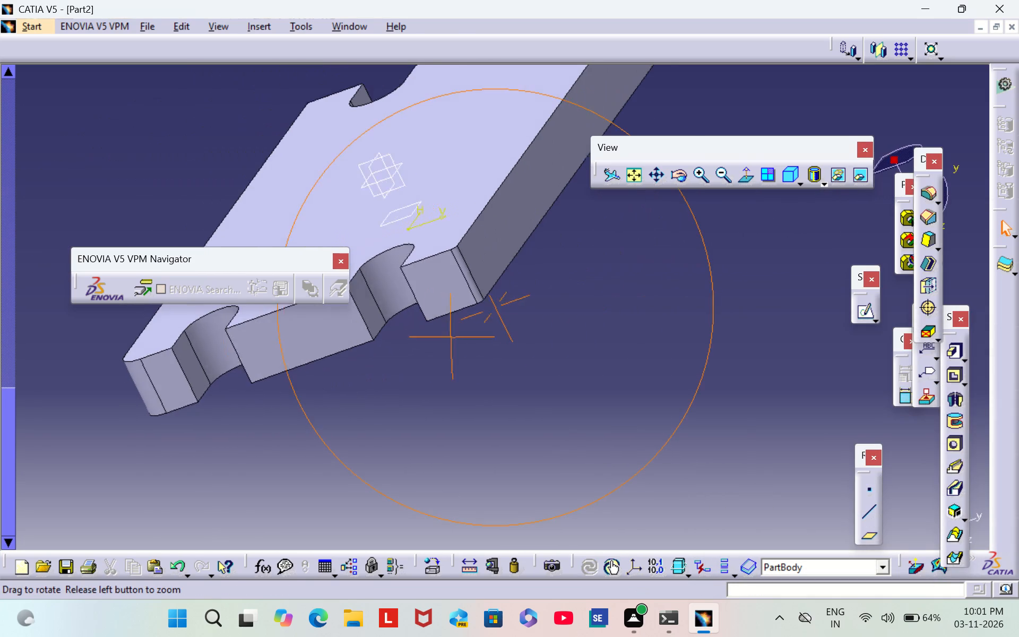
right_drag(431, 342, 430, 343)
middle_drag(431, 342, 430, 343)
double_click(439, 277)
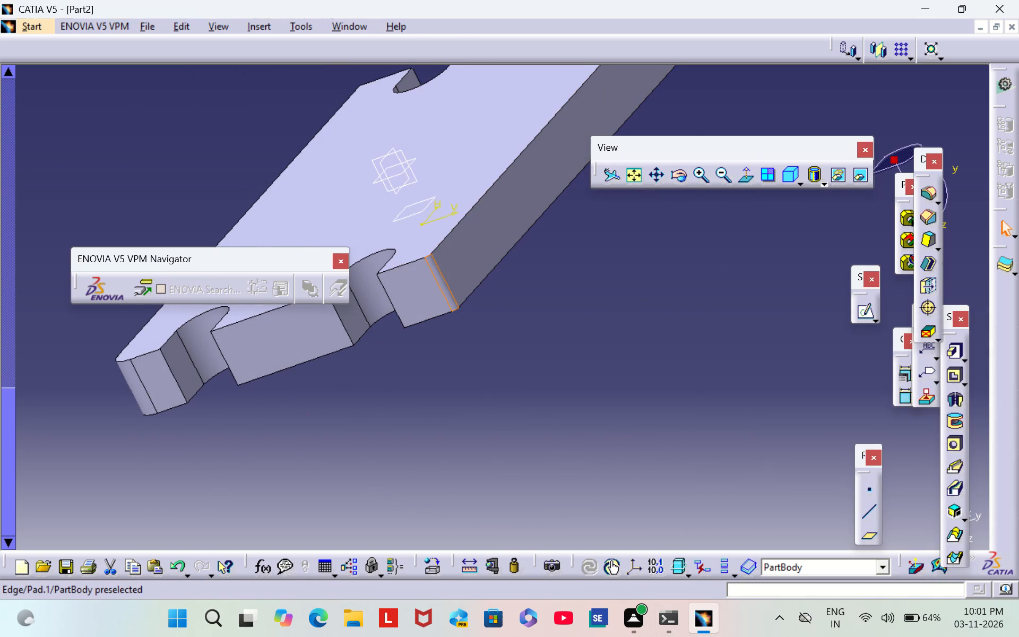
double_click(446, 293)
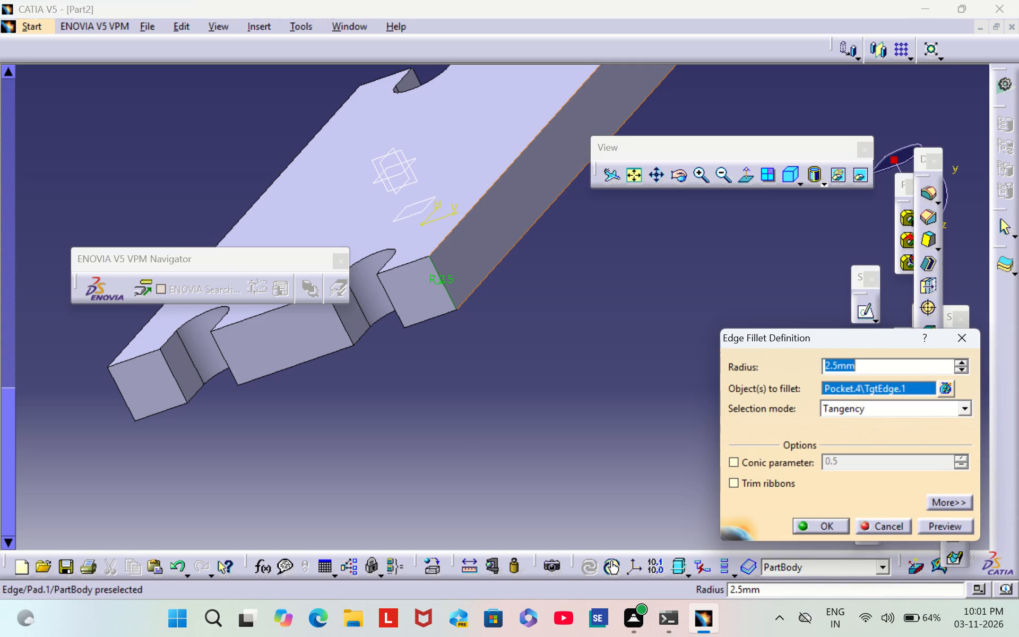
key(BackSpace)
text(12.5)
key(Return)
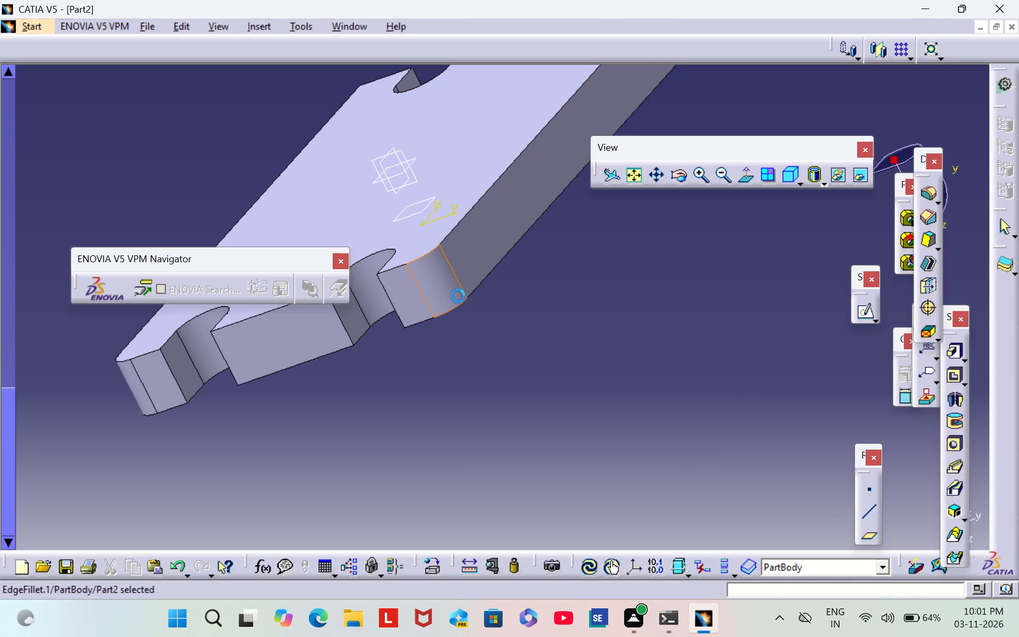
Apply a 12.5 mm edge fillet to the through-thickness edge at one of the plate's two remaining sharp outer corners.
click(577, 275)
scroll(332, 148, down, 2)
middle_drag(332, 148, 606, 343)
right_drag(453, 286, 606, 343)
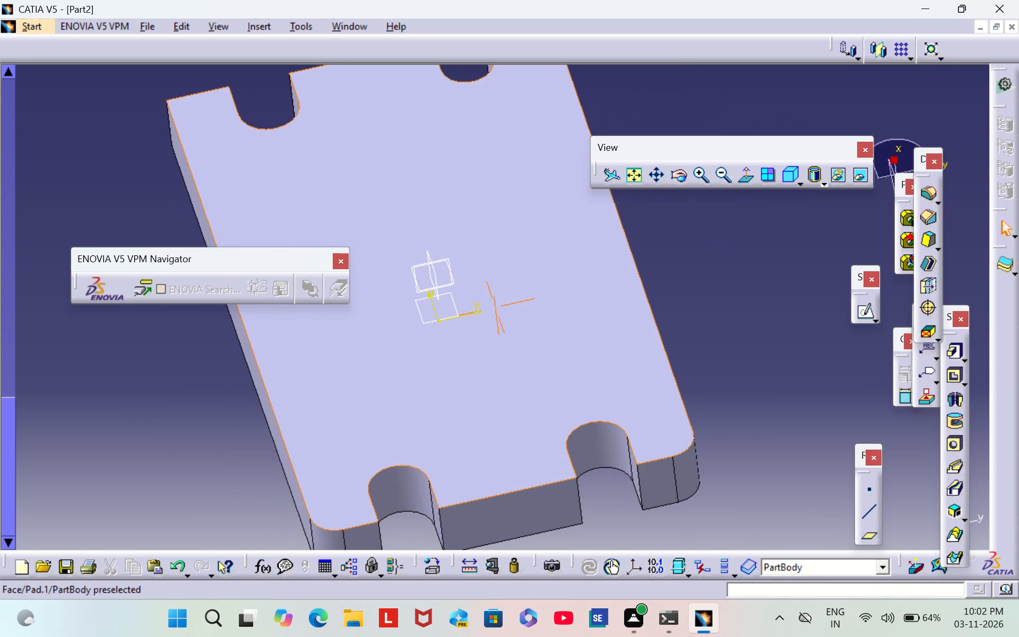
middle_drag(338, 254, 605, 284)
middle_drag(119, 220, 215, 242)
scroll(119, 220, down, 1)
right_drag(120, 220, 215, 242)
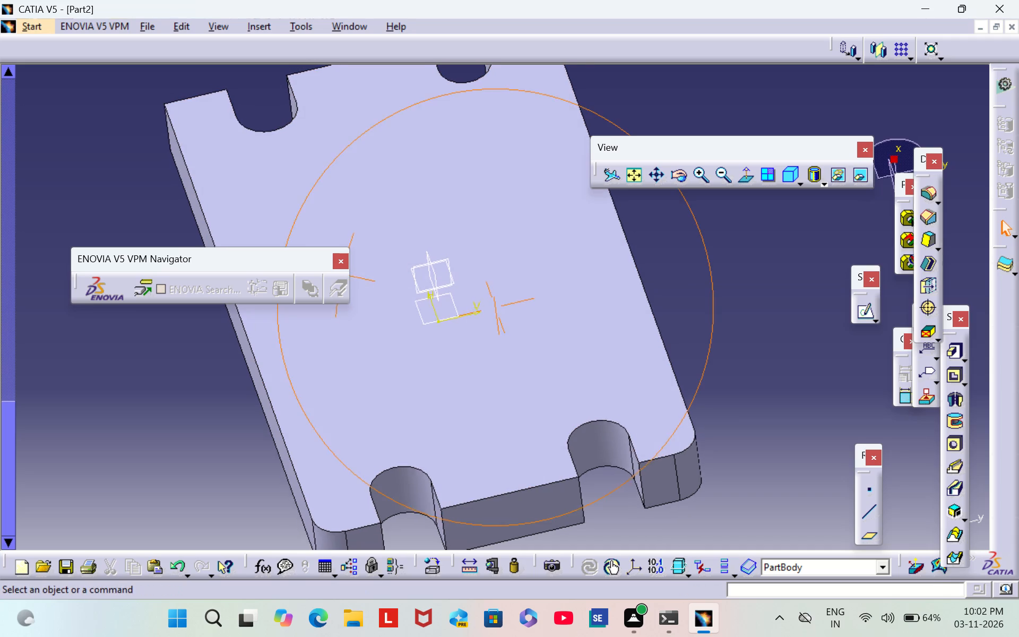
right_drag(215, 242, 355, 262)
middle_drag(215, 242, 355, 263)
middle_drag(94, 190, 353, 267)
scroll(94, 190, down, 1)
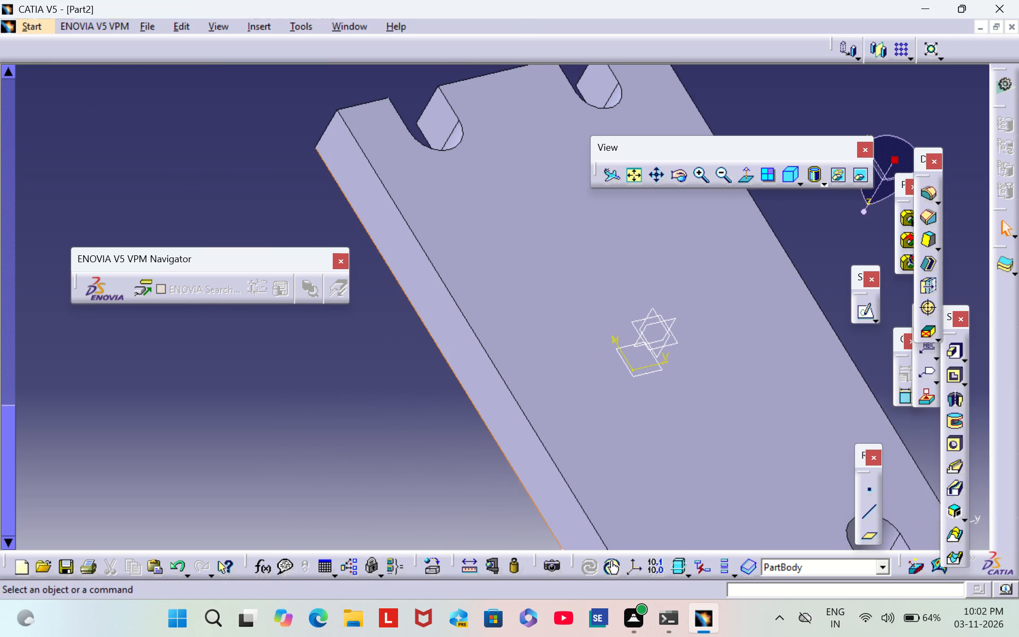
middle_drag(274, 151, 418, 305)
right_drag(274, 151, 418, 305)
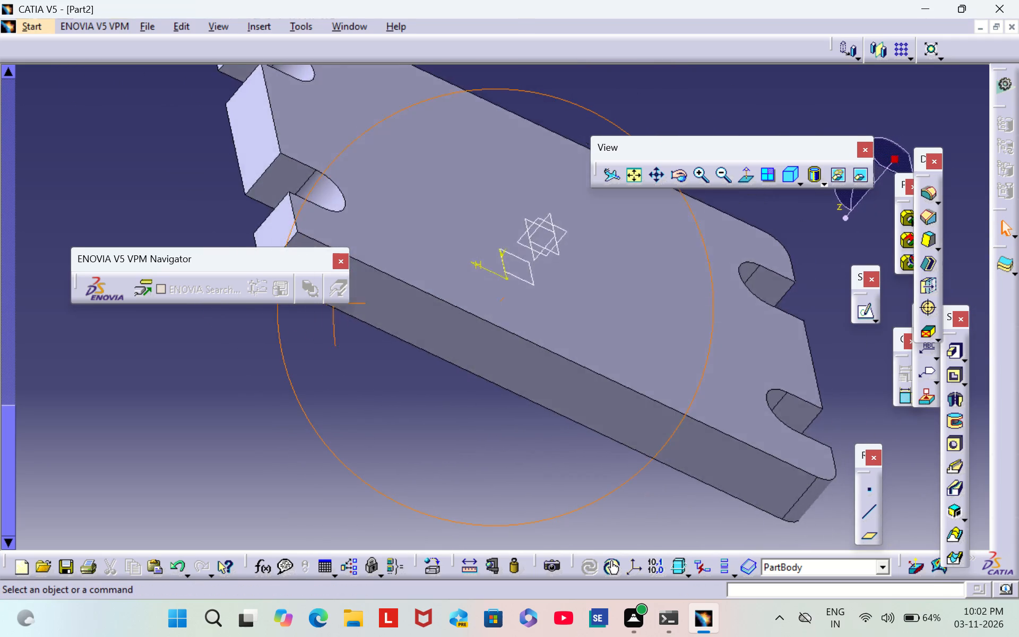
right_drag(418, 305, 611, 231)
middle_drag(418, 305, 611, 231)
click(473, 158)
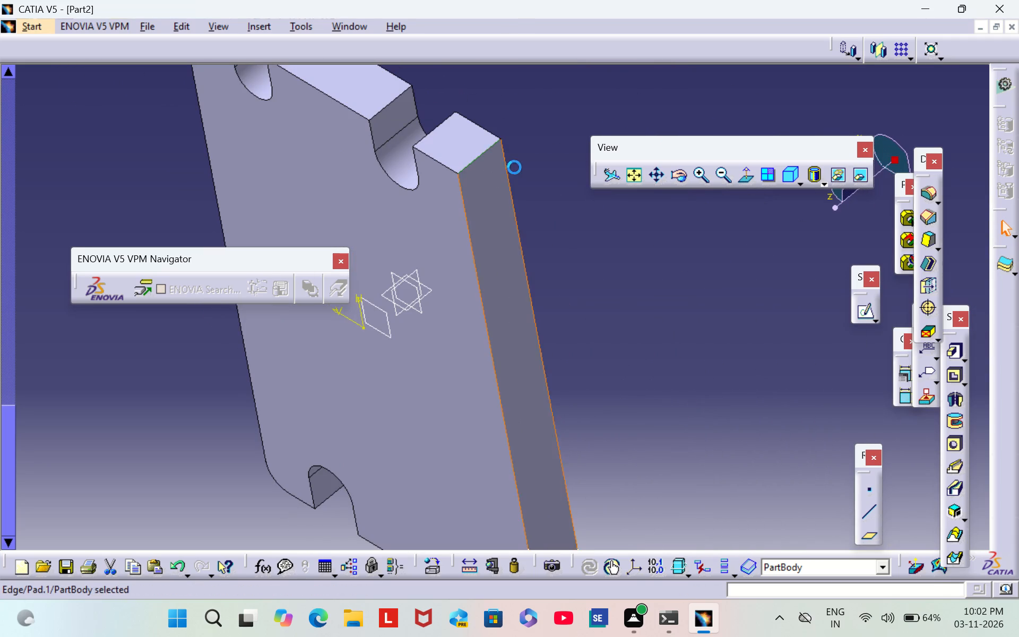
click(923, 195)
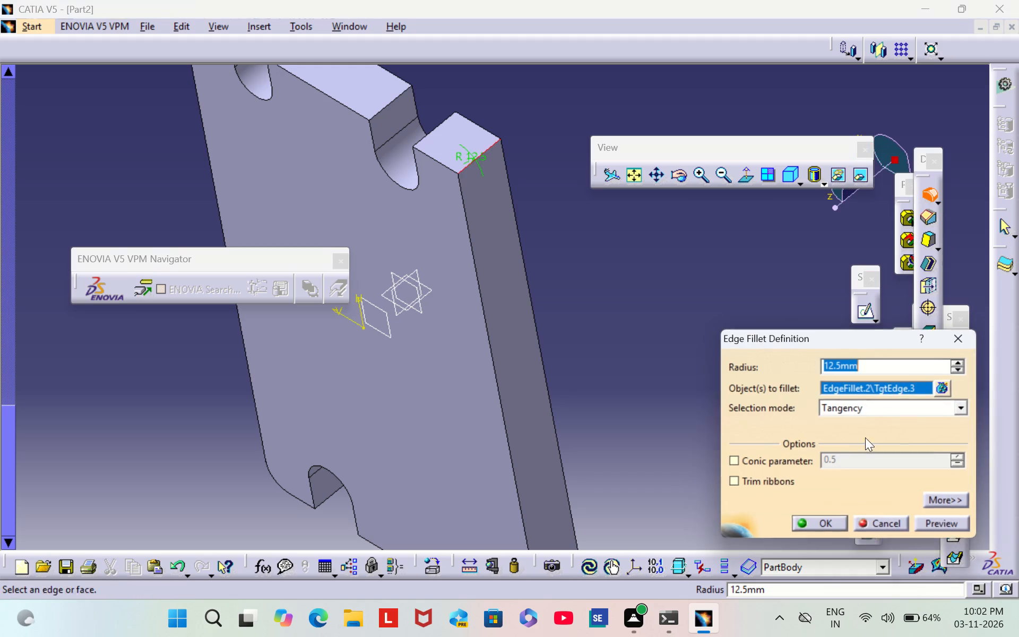
click(830, 525)
click(521, 212)
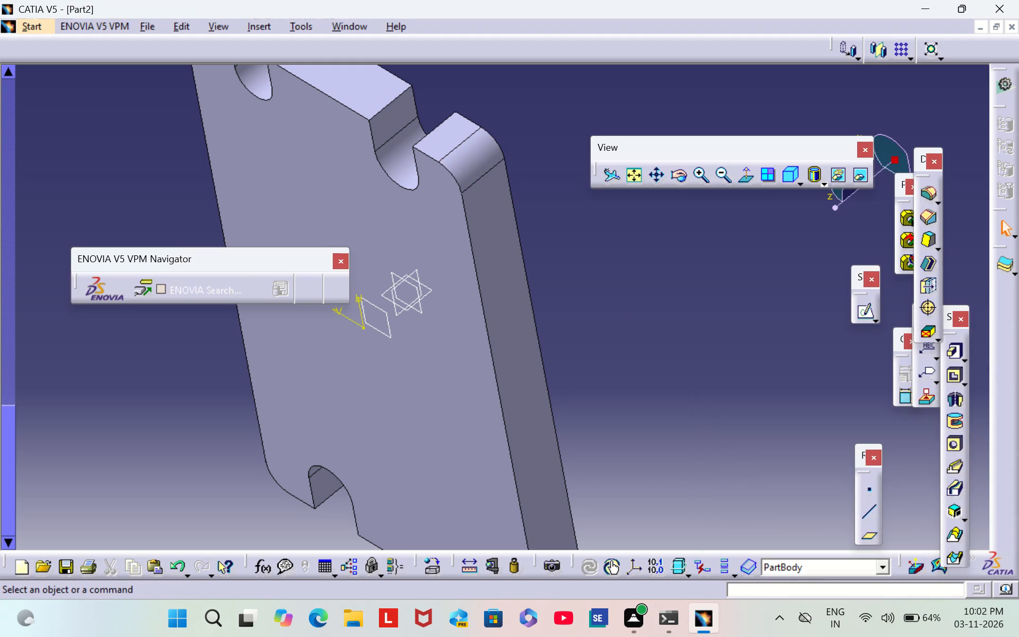
Apply a 12.5 mm edge fillet to the through-thickness edge at the plate's last sharp outer corner.
middle_drag(496, 117, 627, 301)
scroll(496, 117, down, 1)
right_drag(522, 187, 627, 301)
middle_drag(493, 90, 533, 228)
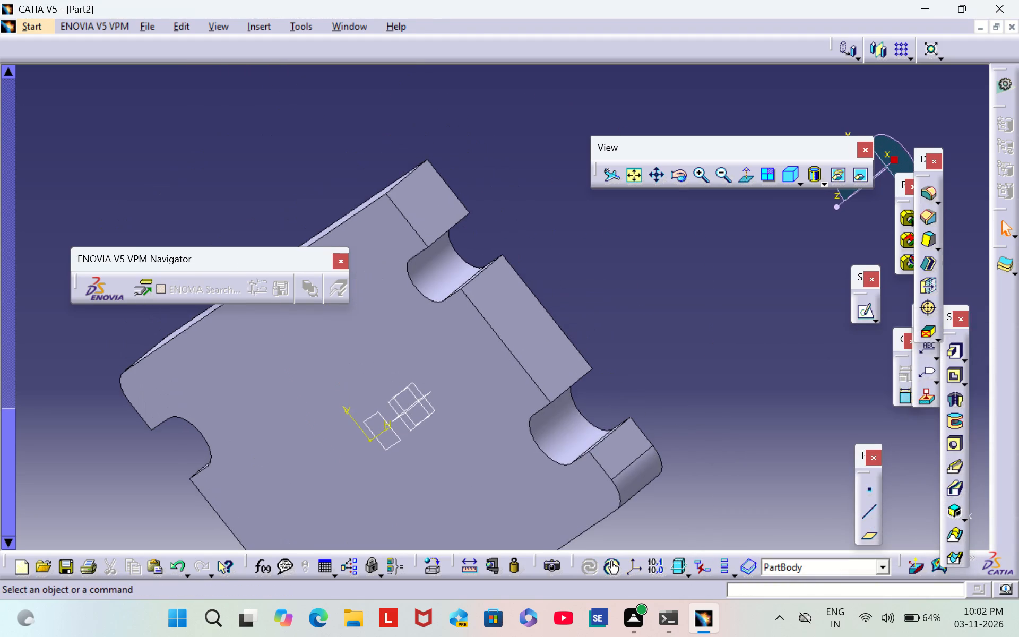
middle_drag(403, 124, 450, 165)
scroll(403, 124, down, 1)
right_drag(405, 125, 450, 165)
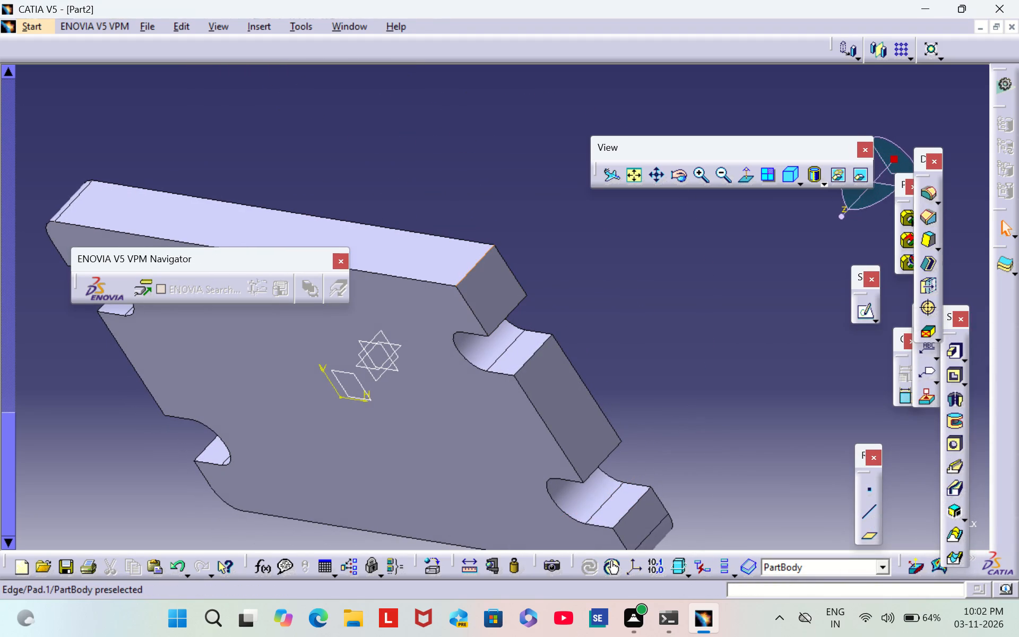
click(476, 266)
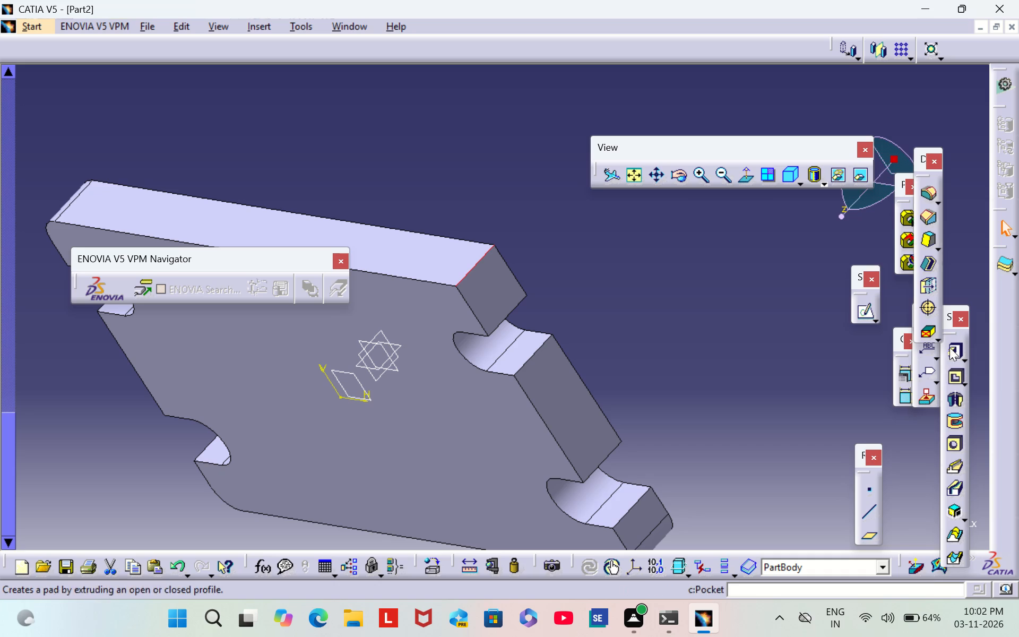
click(923, 191)
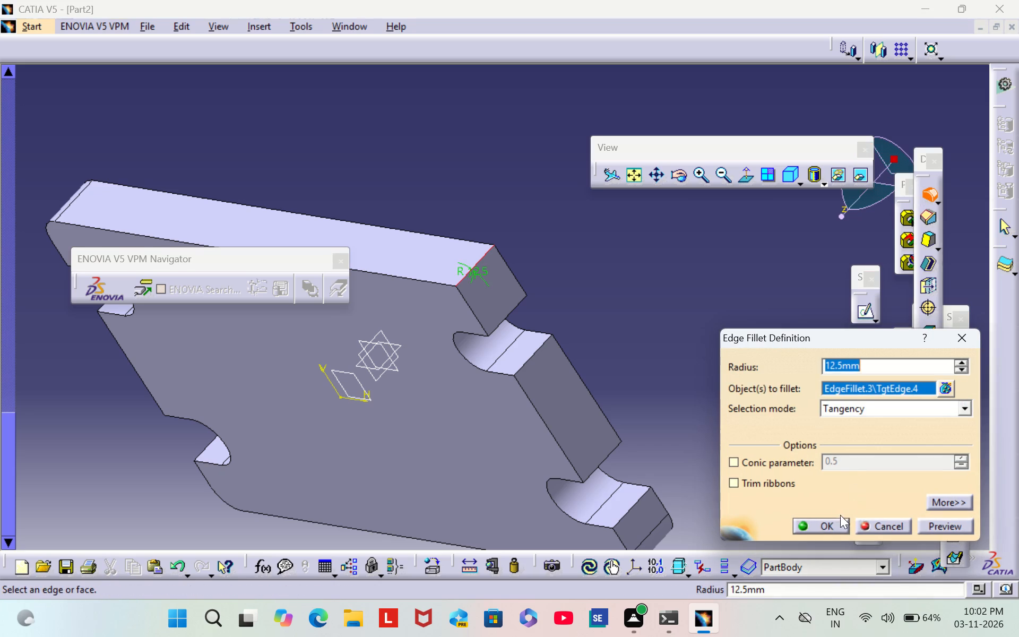
click(825, 529)
click(520, 173)
Open a new sketch on the plate's large flat face.
middle_drag(496, 172, 292, 315)
right_drag(494, 175, 292, 315)
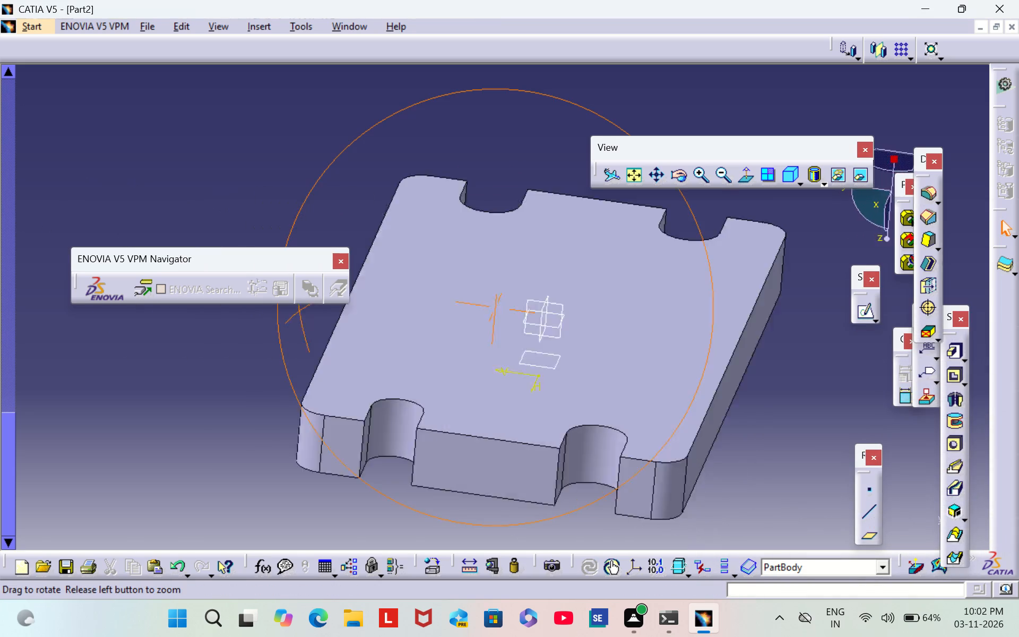
right_drag(292, 315, 264, 337)
middle_drag(292, 315, 264, 337)
click(511, 264)
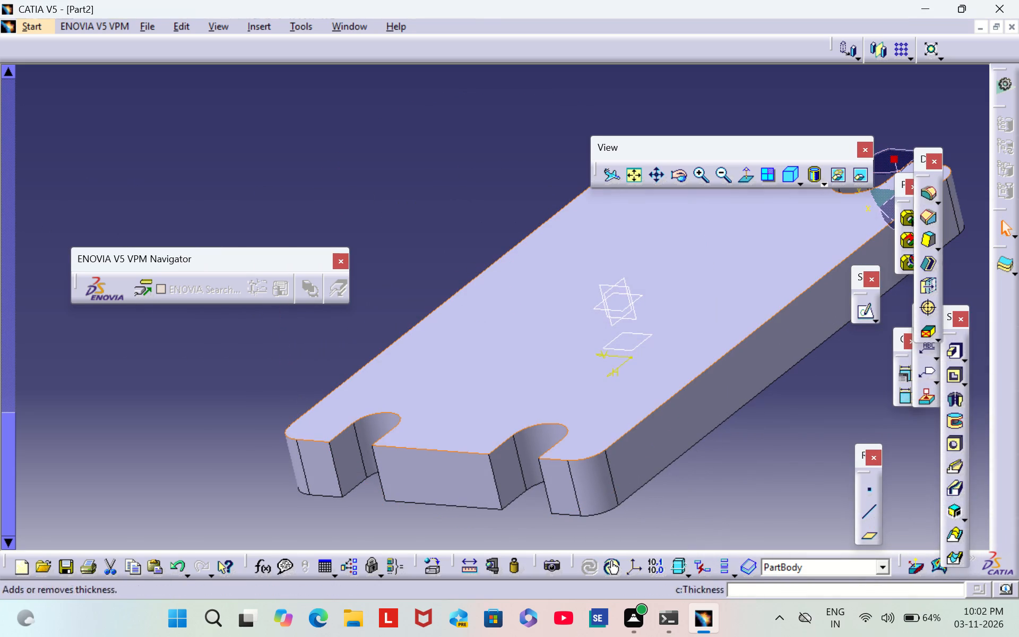
click(862, 313)
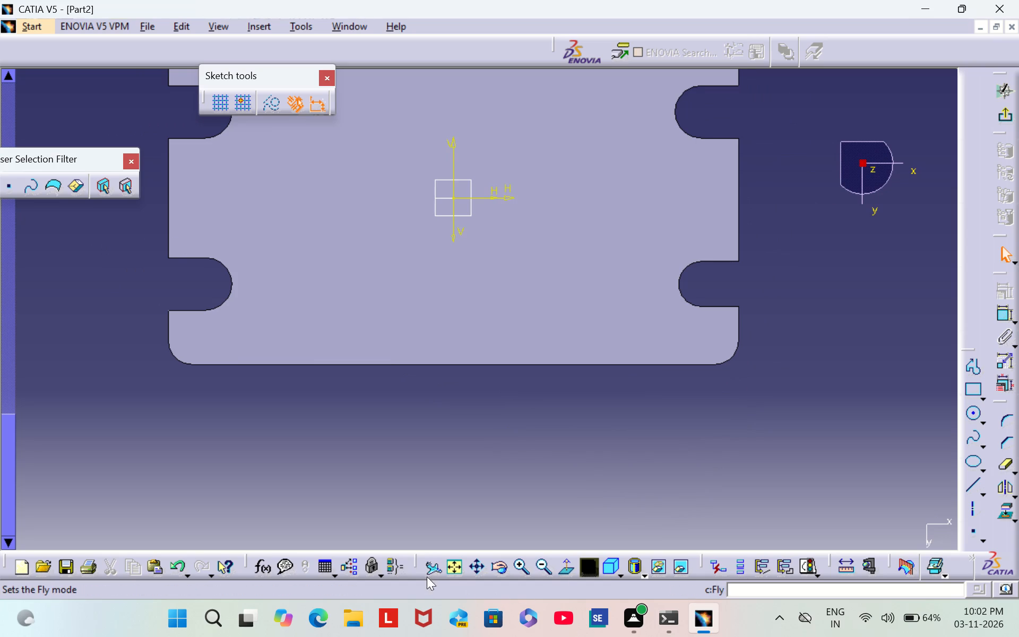
click(457, 575)
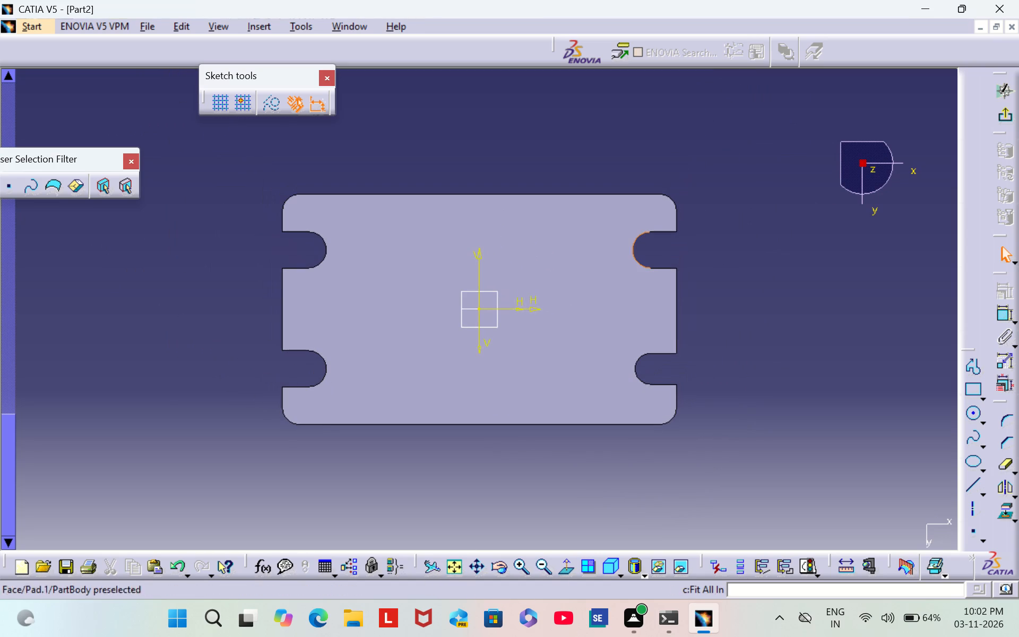
click(526, 563)
click(526, 563)
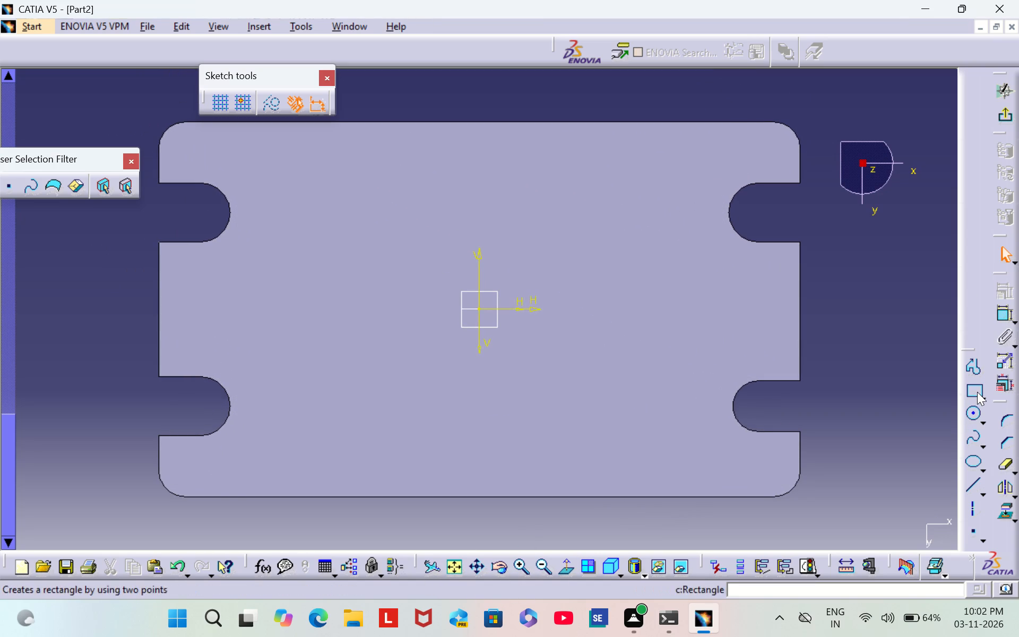
Sketch a rectangle about 102 mm wide and 111 mm high on the plate face, mostly on the negative H side of the origin.
click(977, 390)
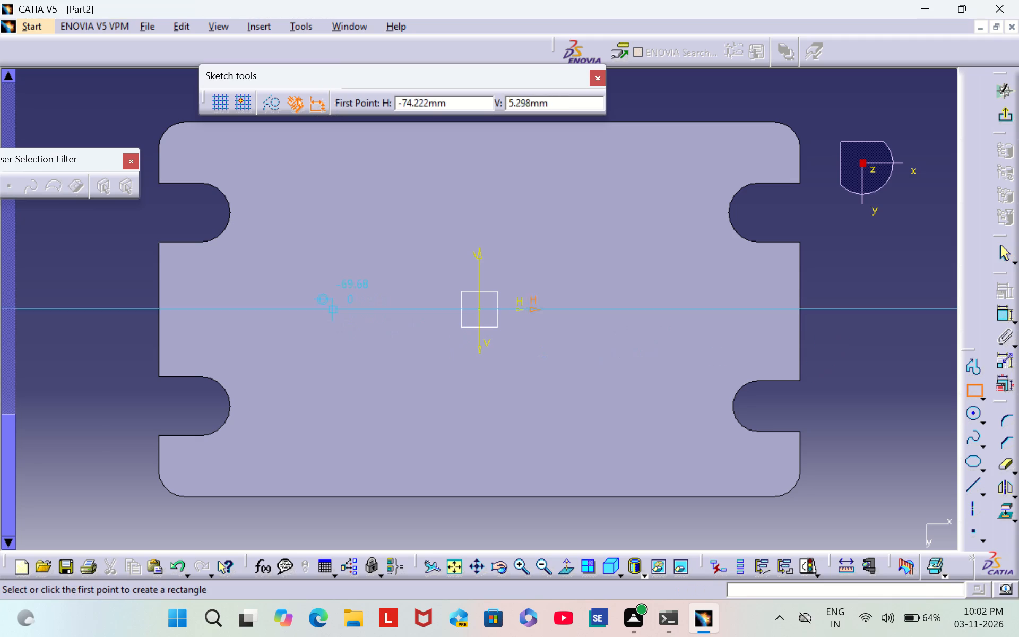
click(257, 183)
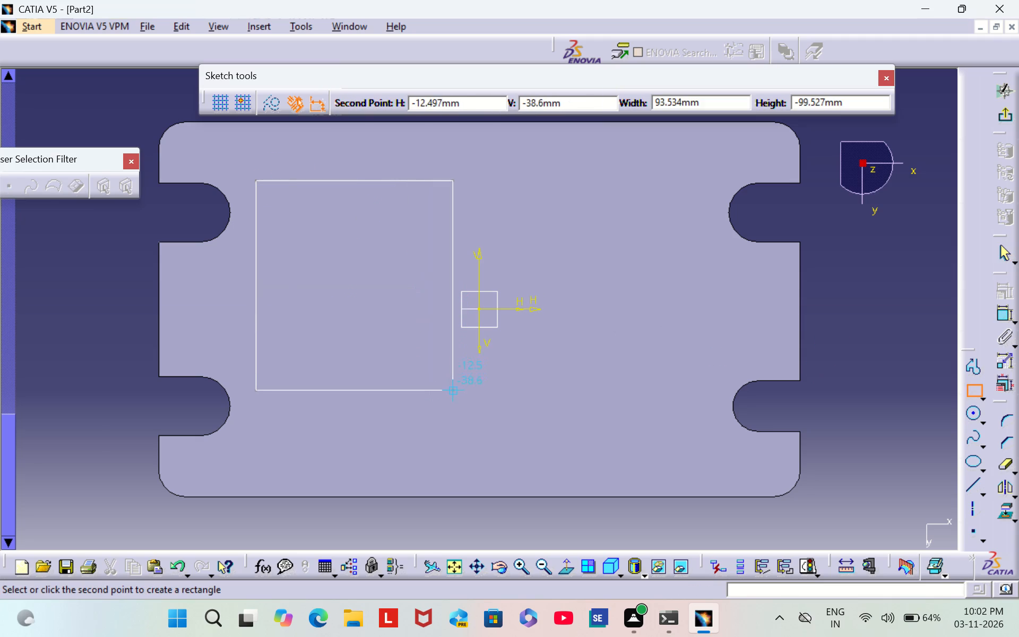
click(471, 414)
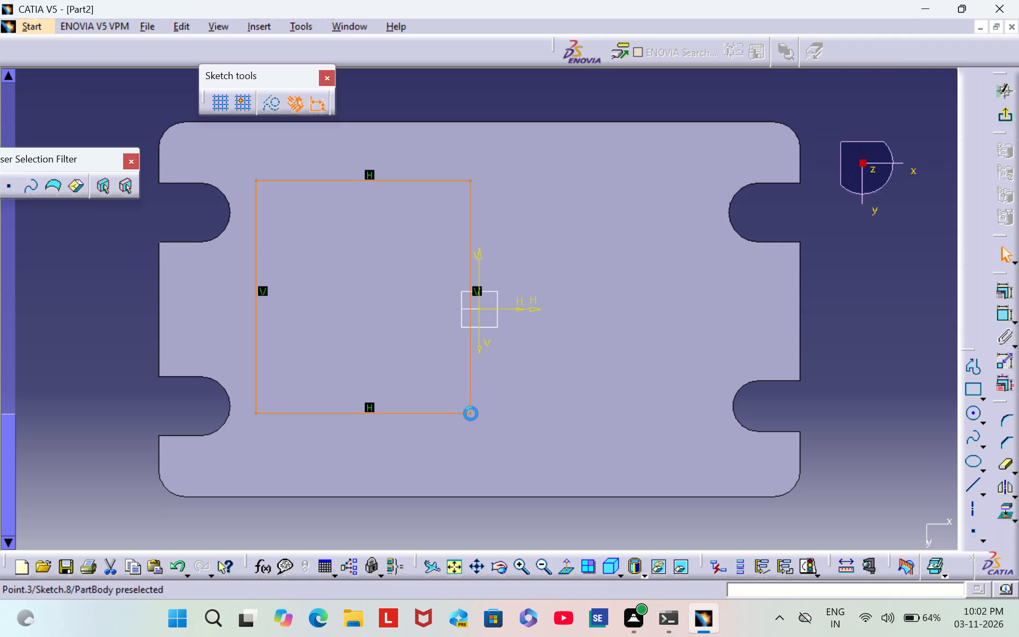
click(905, 321)
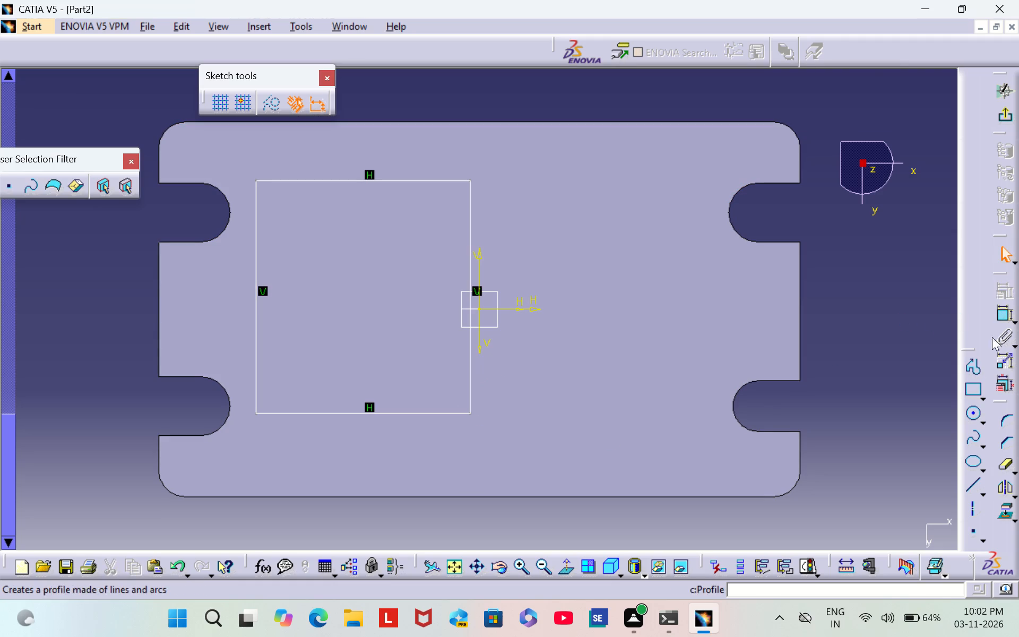
Dimension the rectangle's height between its two horizontal sides and set it to 140 mm.
double_click(1004, 313)
click(339, 184)
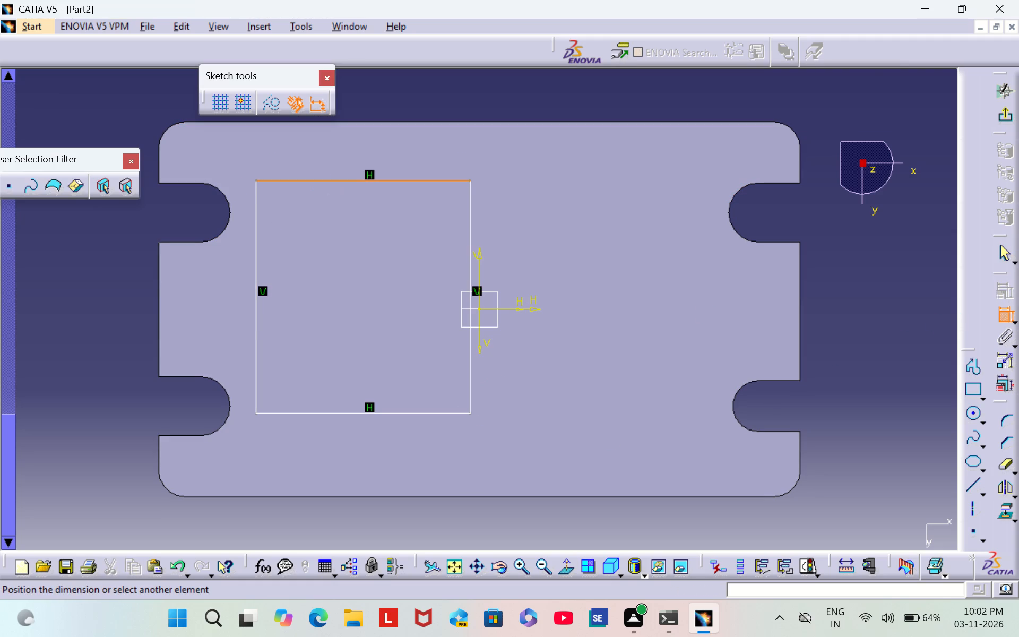
click(370, 412)
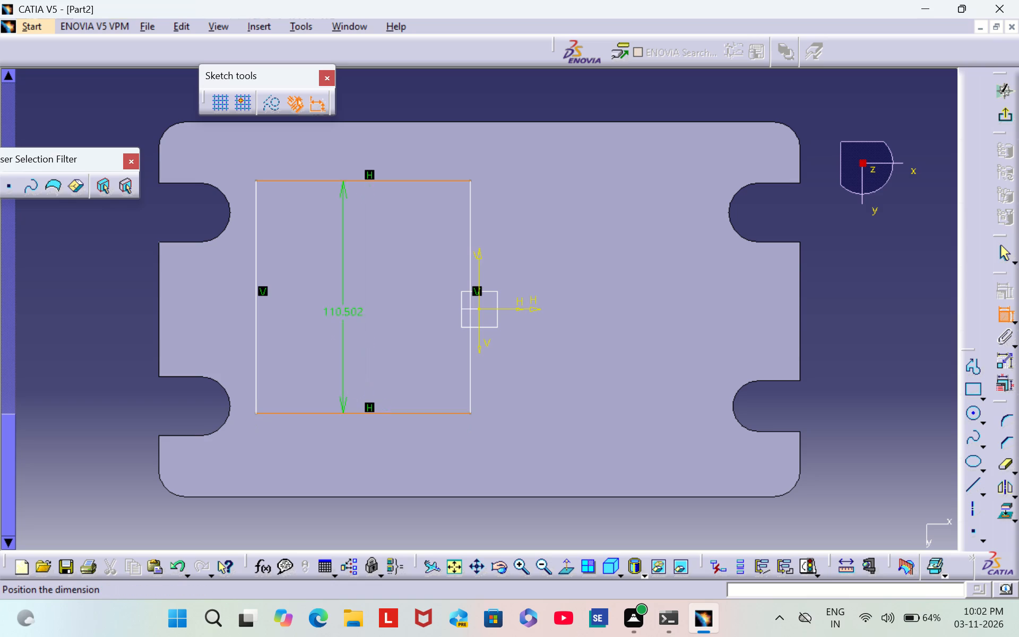
click(362, 314)
double_click(356, 305)
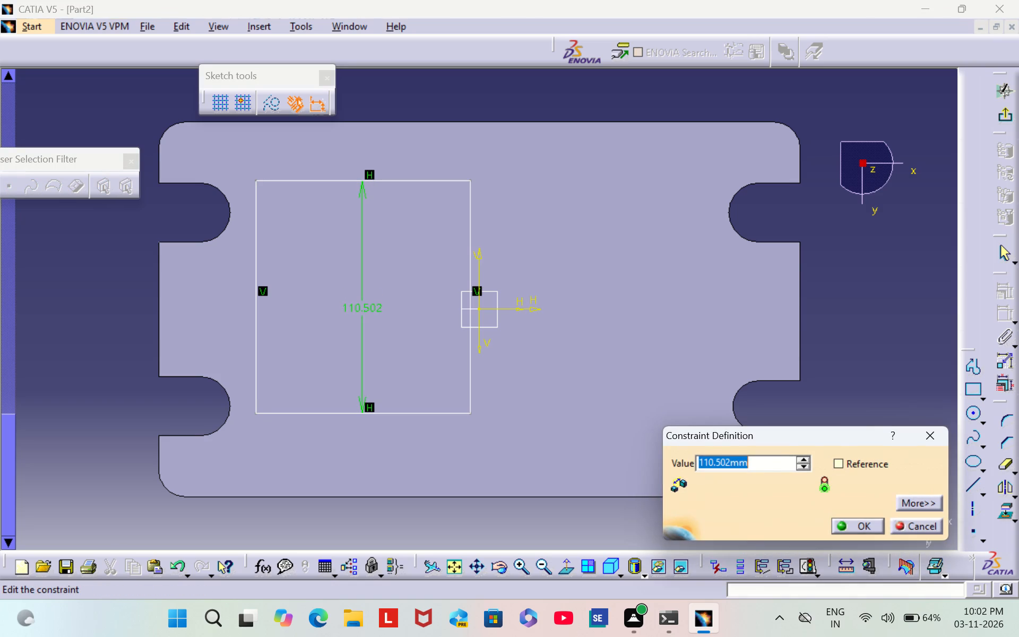
key(BackSpace)
text(140)
key(Return)
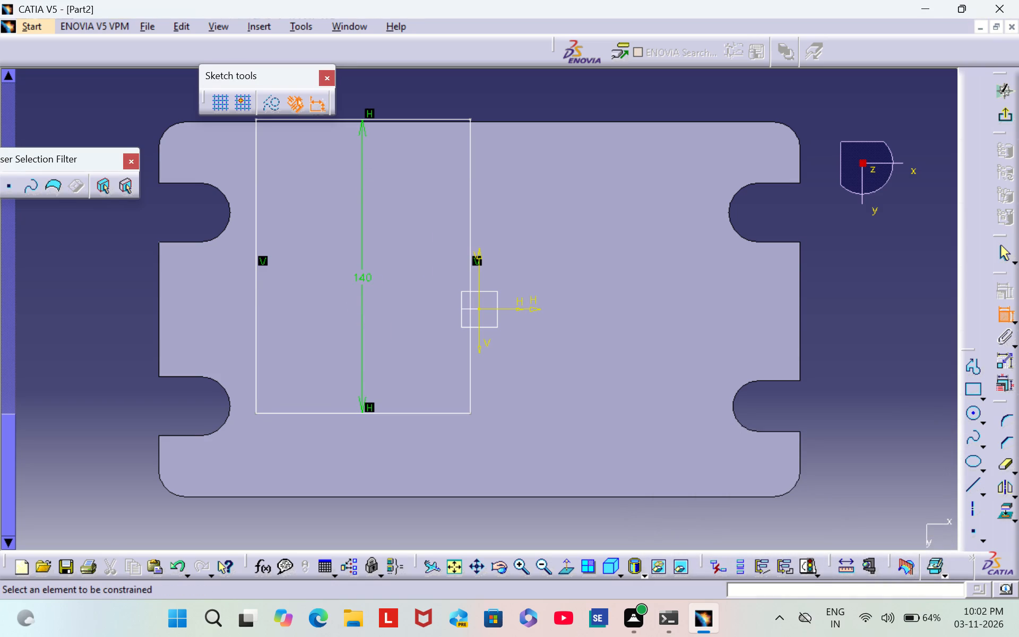
click(895, 295)
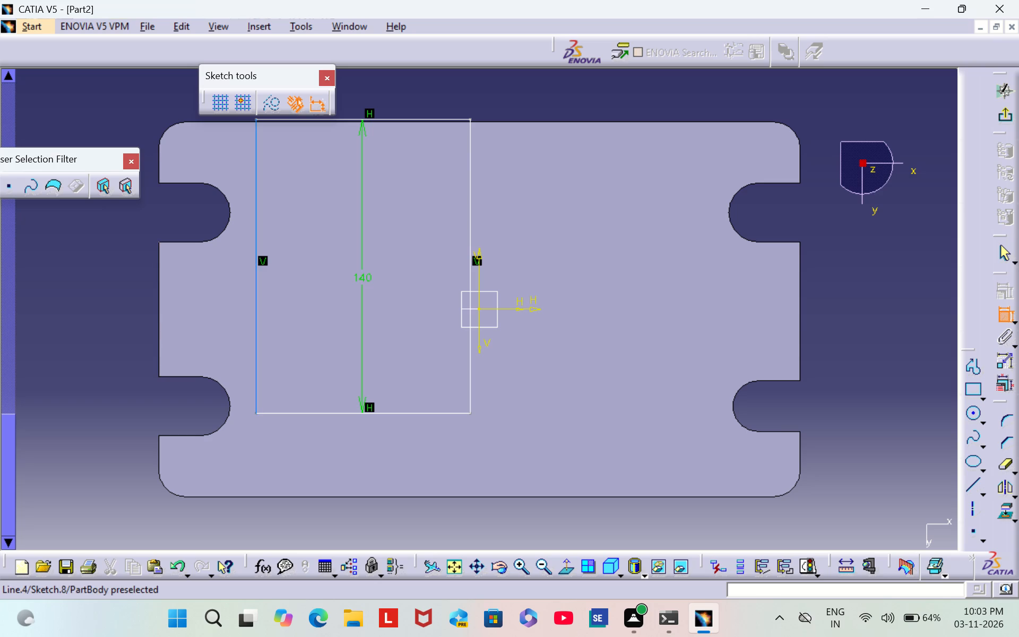
Dimension the rectangle's width between its two vertical sides and set it to 140 mm.
click(254, 285)
click(471, 284)
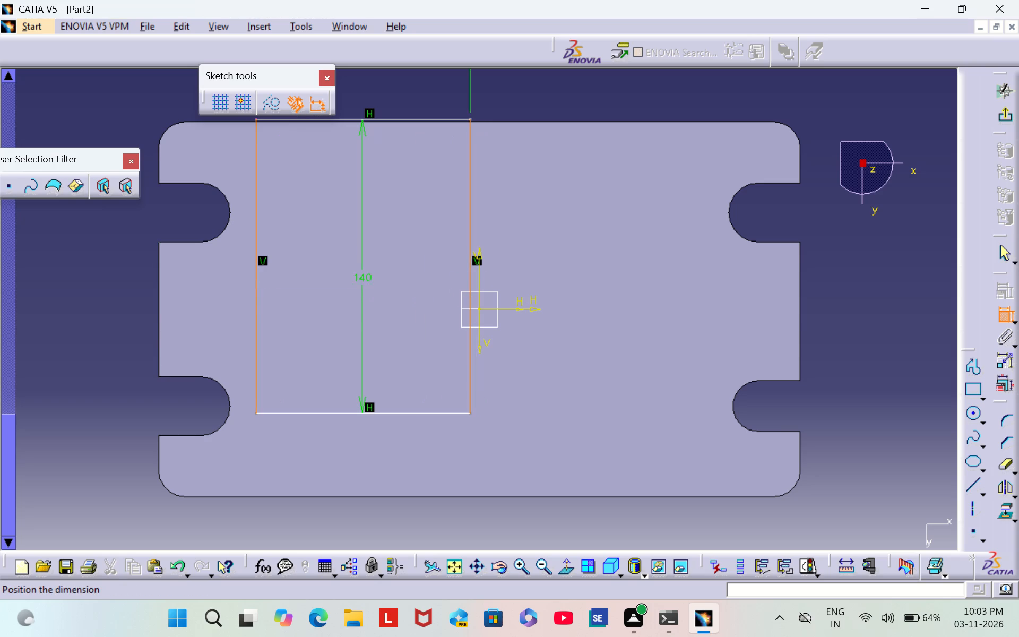
click(391, 307)
double_click(386, 305)
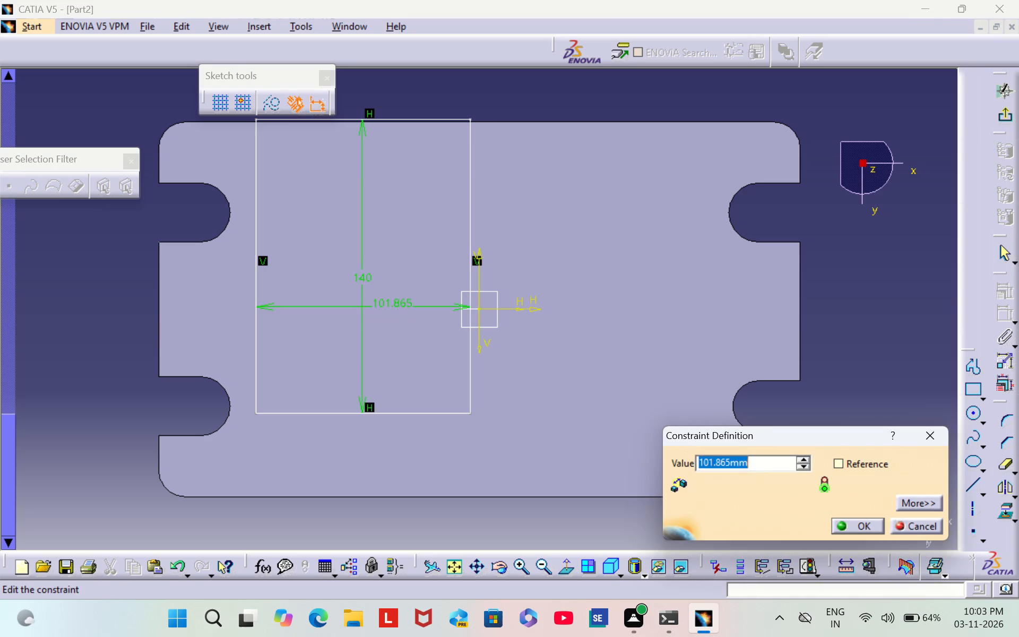
key(BackSpace)
text(140)
key(Return)
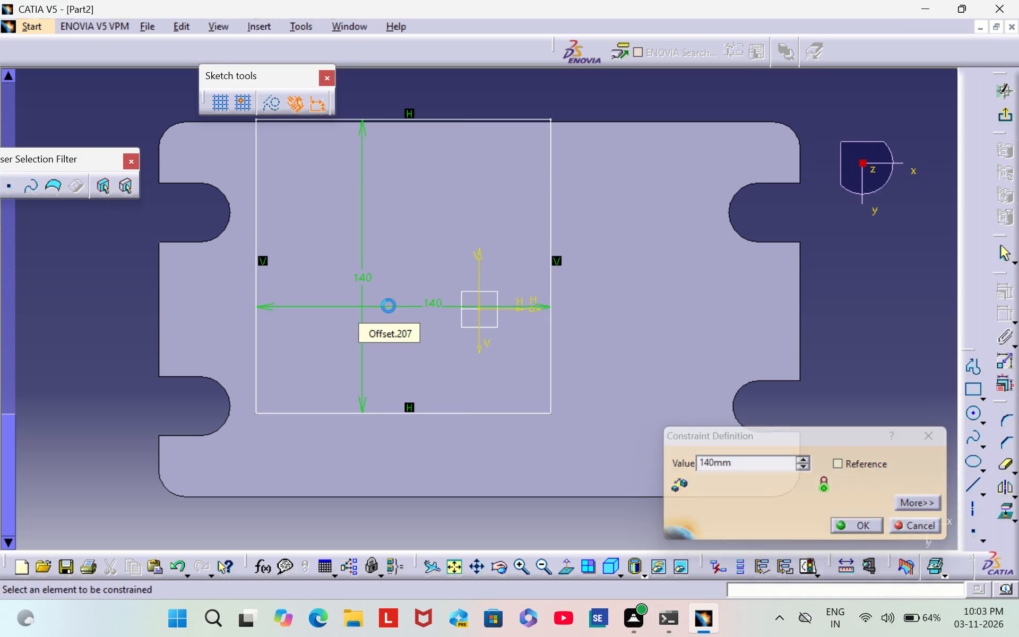
click(687, 308)
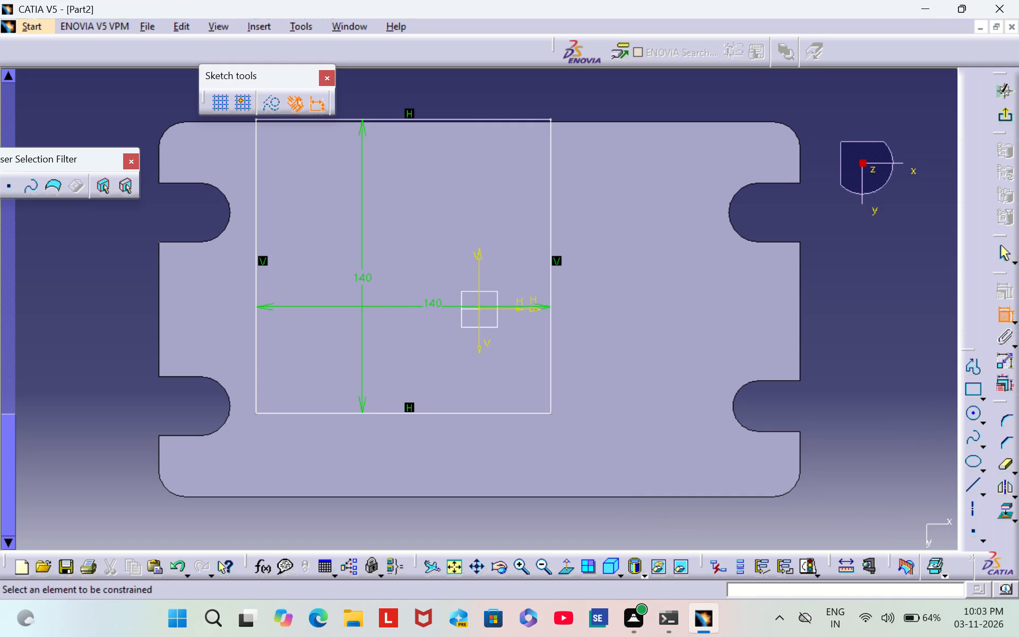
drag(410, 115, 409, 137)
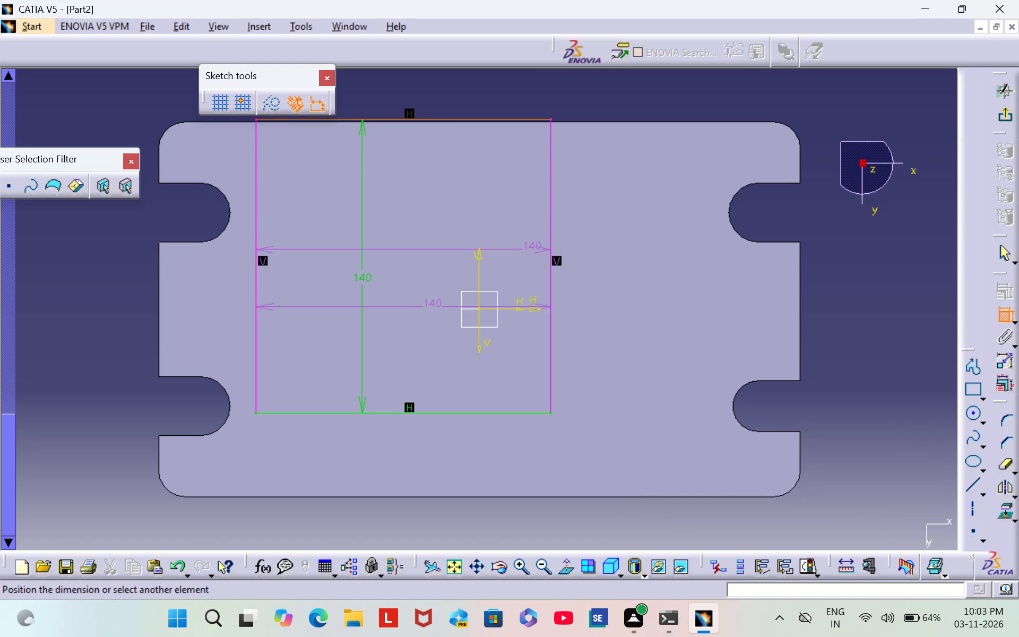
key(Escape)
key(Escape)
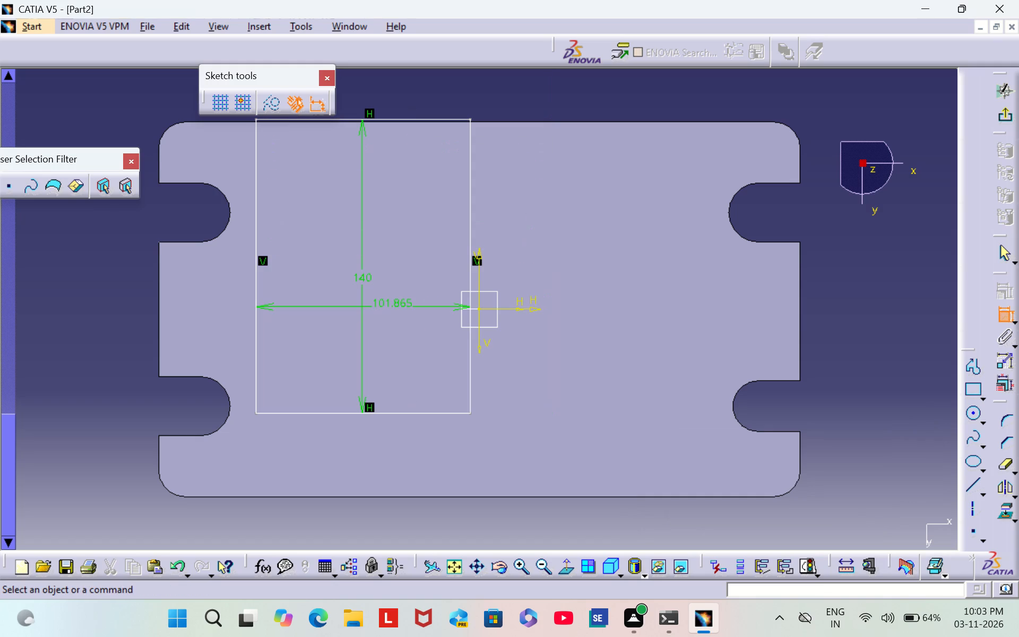
Set the rectangle's width dimension to 140 mm.
double_click(397, 307)
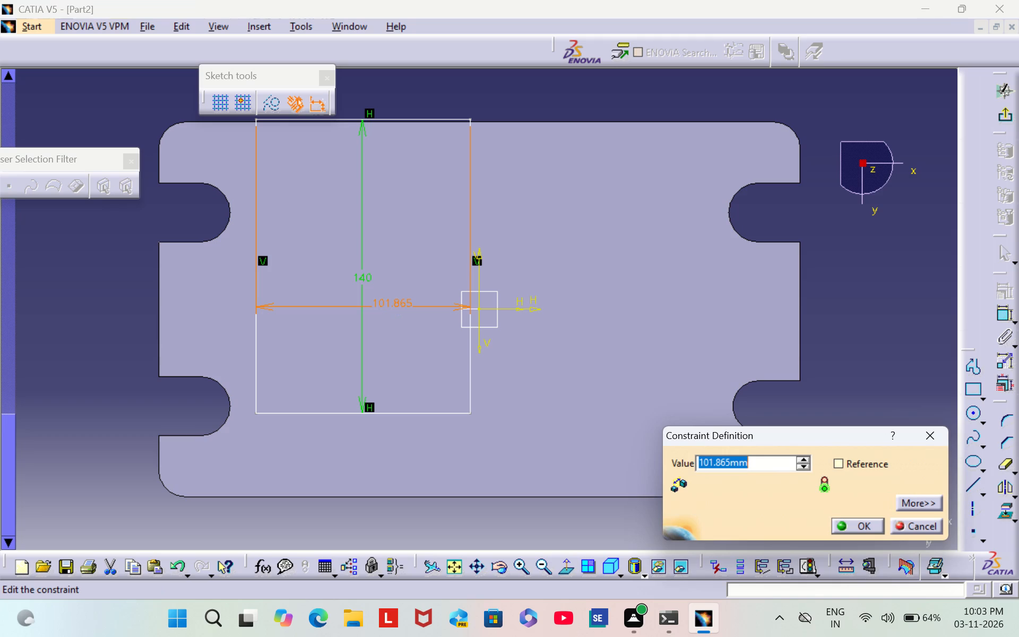
key(BackSpace)
text(140)
key(Return)
click(934, 272)
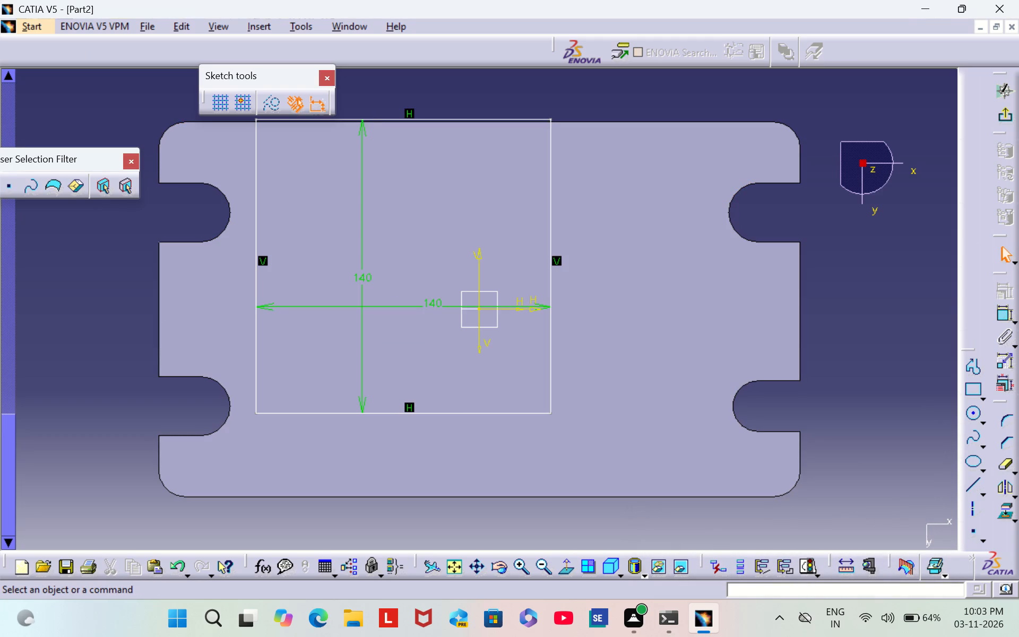
Move the 140 mm square so it lies entirely within the plate's outline, just below the upper long edge.
drag(408, 119, 398, 142)
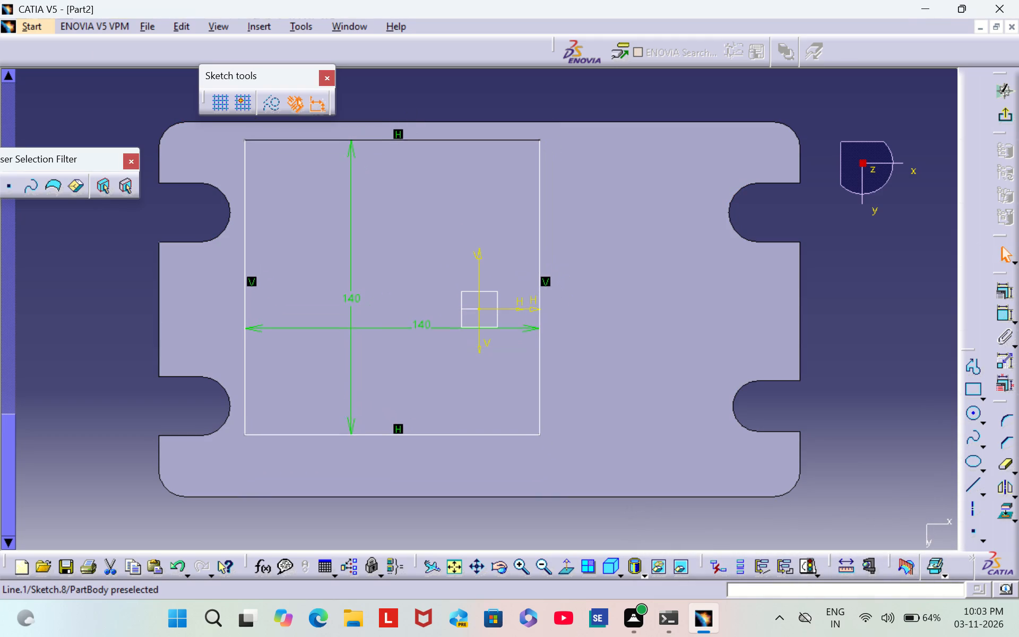
drag(398, 142, 396, 139)
click(875, 333)
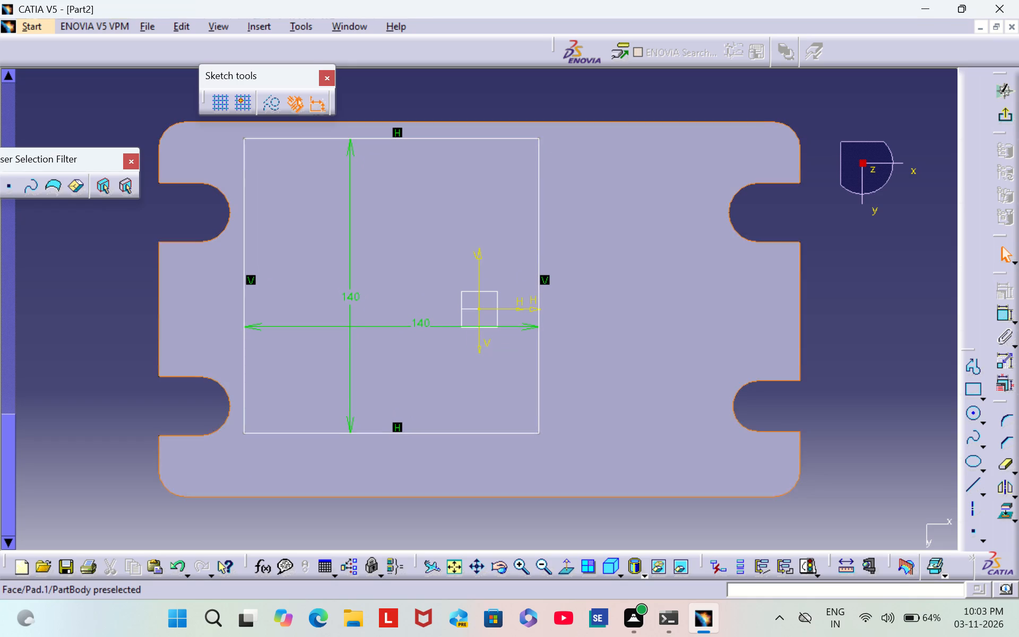
Add a 140 mm length dimension to the square's lower side.
double_click(1006, 317)
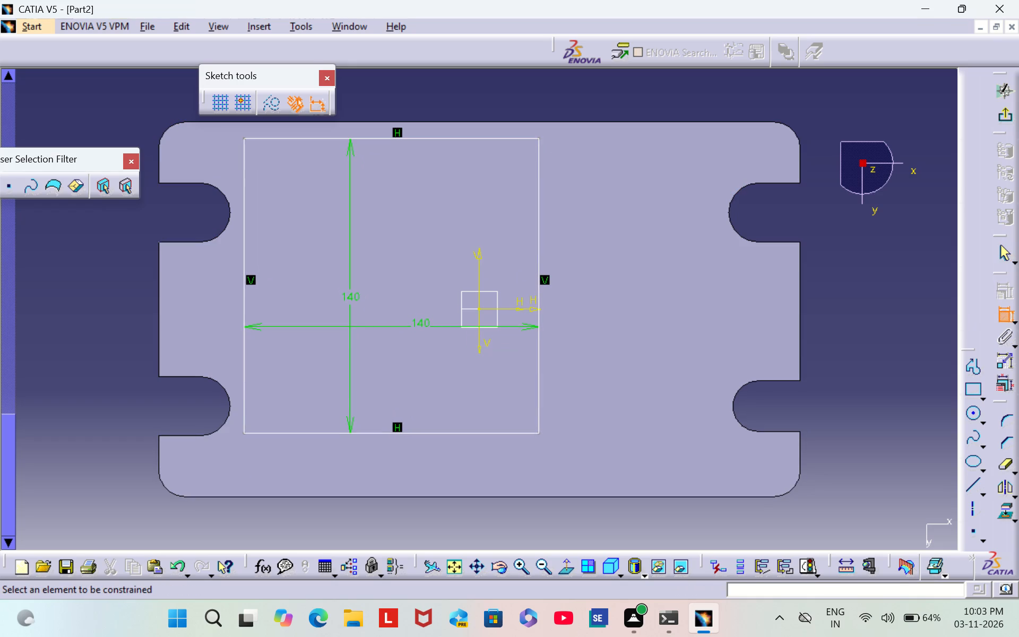
click(357, 137)
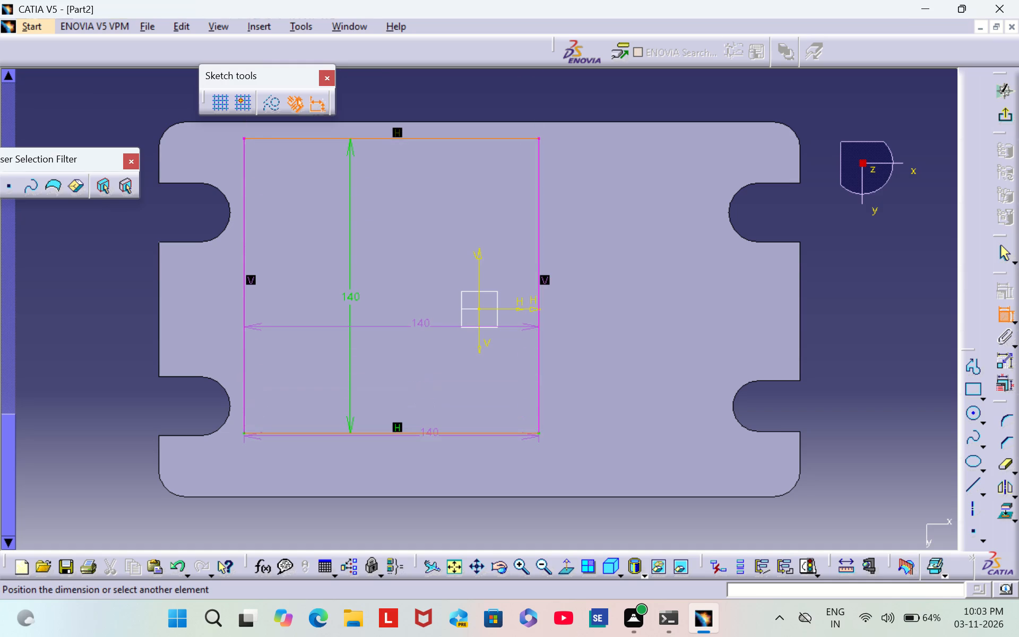
click(430, 431)
right_click(411, 332)
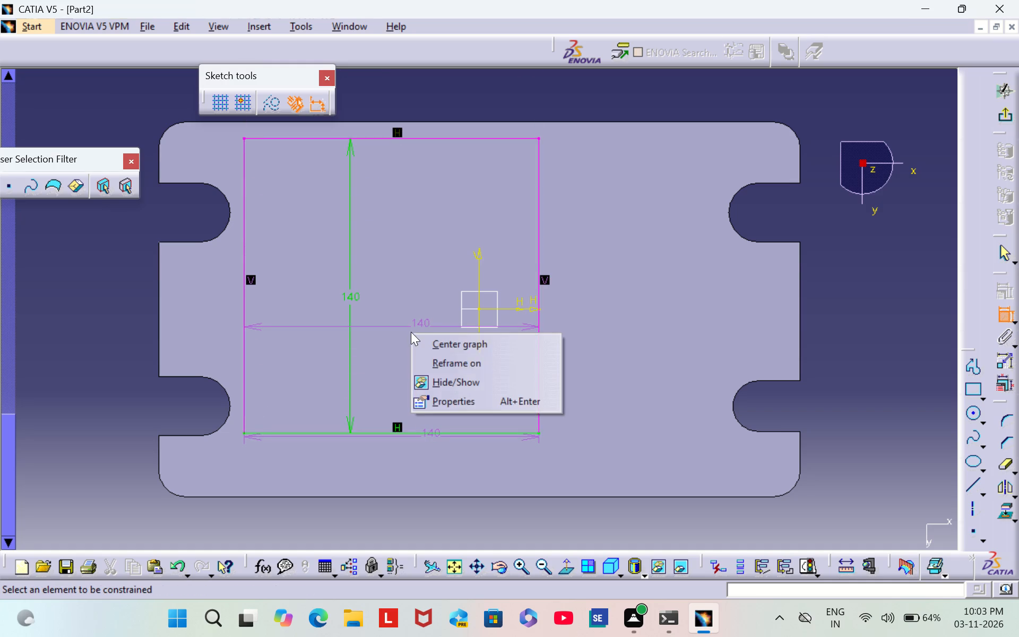
key(Escape)
key(Escape)
key(Escape)
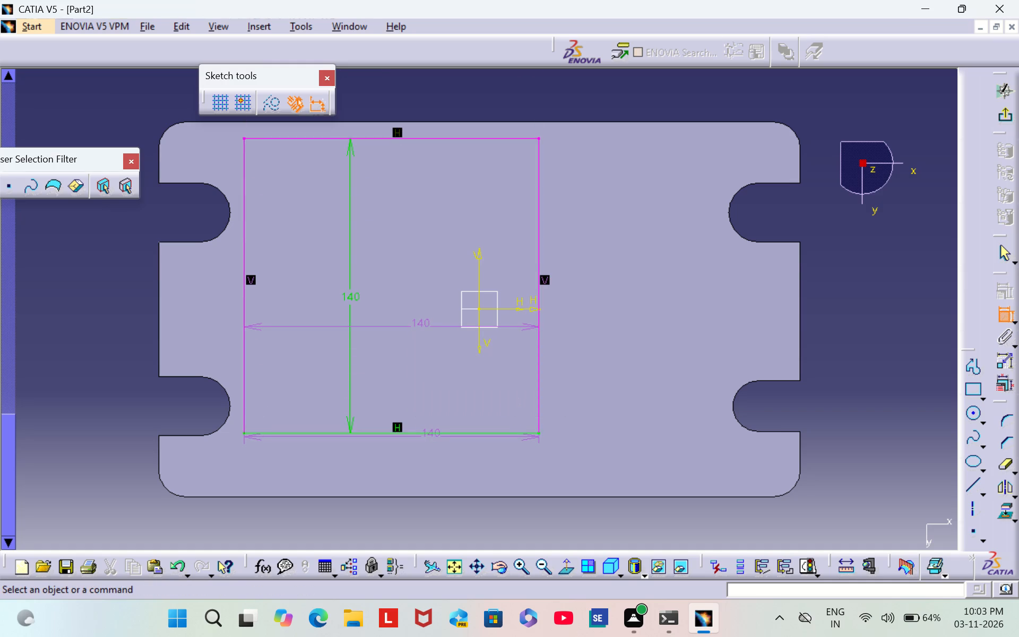
Delete the redundant 140 mm width dimension running across the middle of the square.
right_click(420, 326)
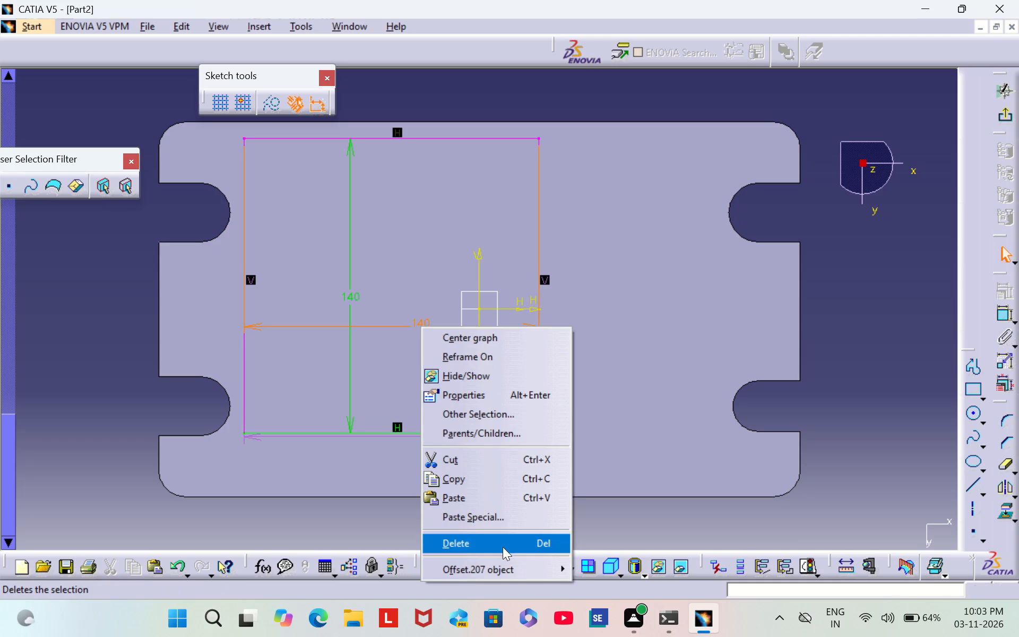
click(501, 541)
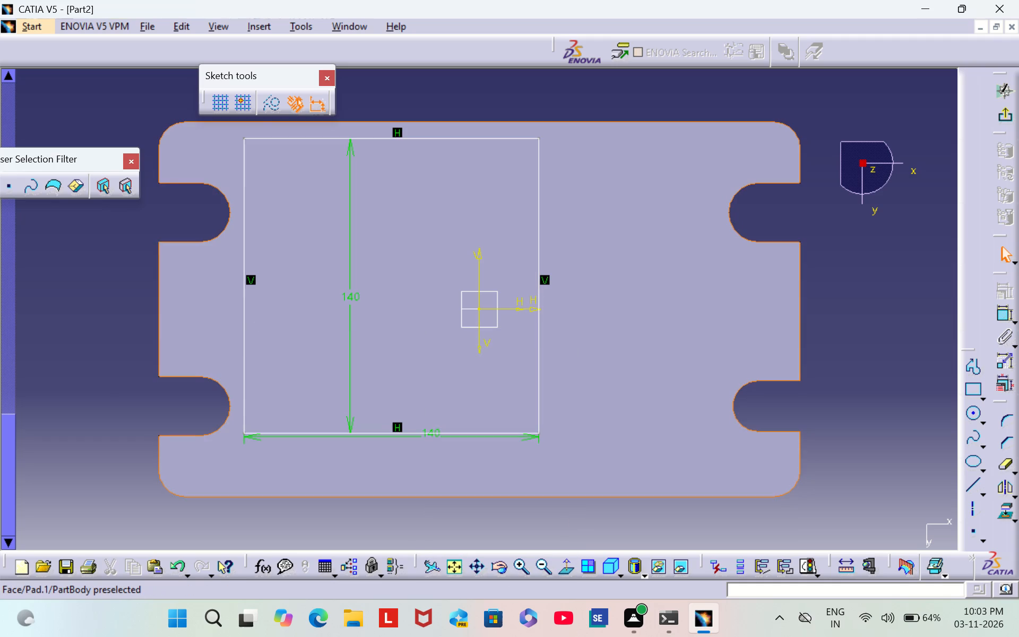
Reposition the square's 140 mm width dimension inside the profile, clear of its lower side.
drag(427, 435, 427, 402)
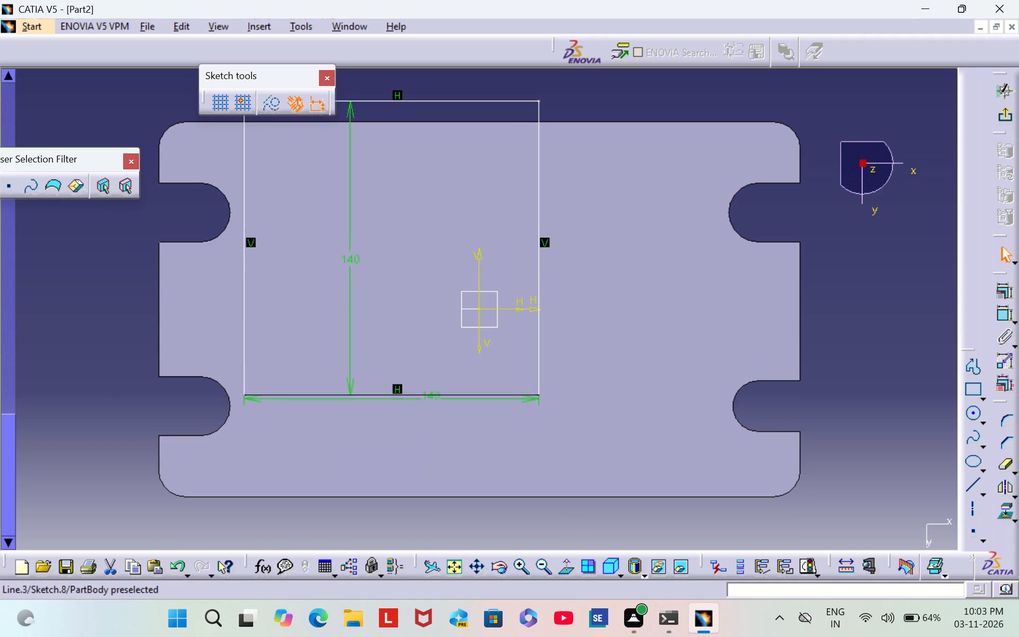
drag(427, 402, 417, 439)
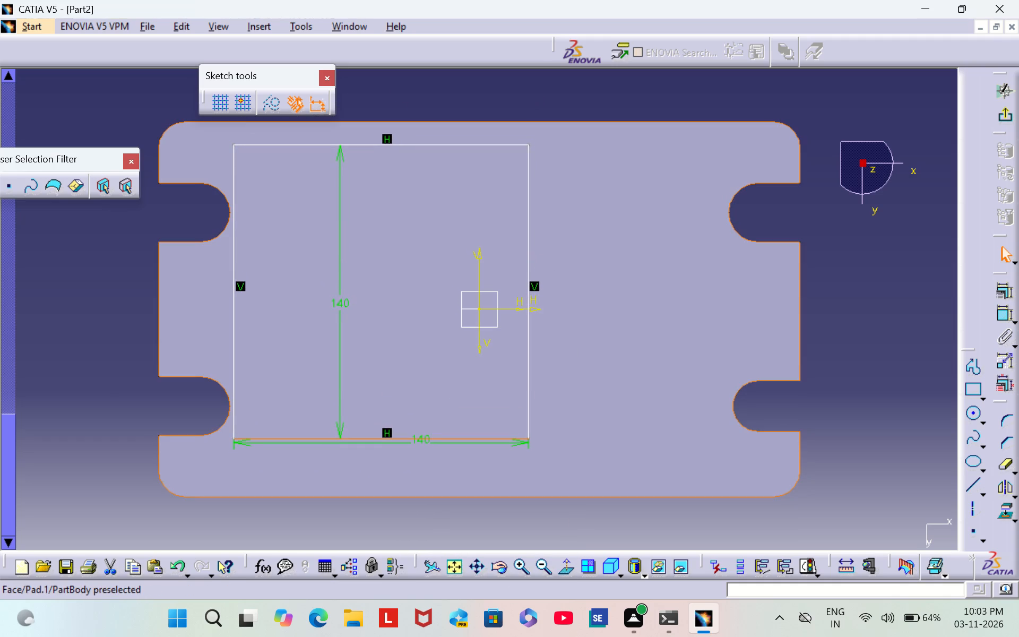
drag(241, 445, 274, 324)
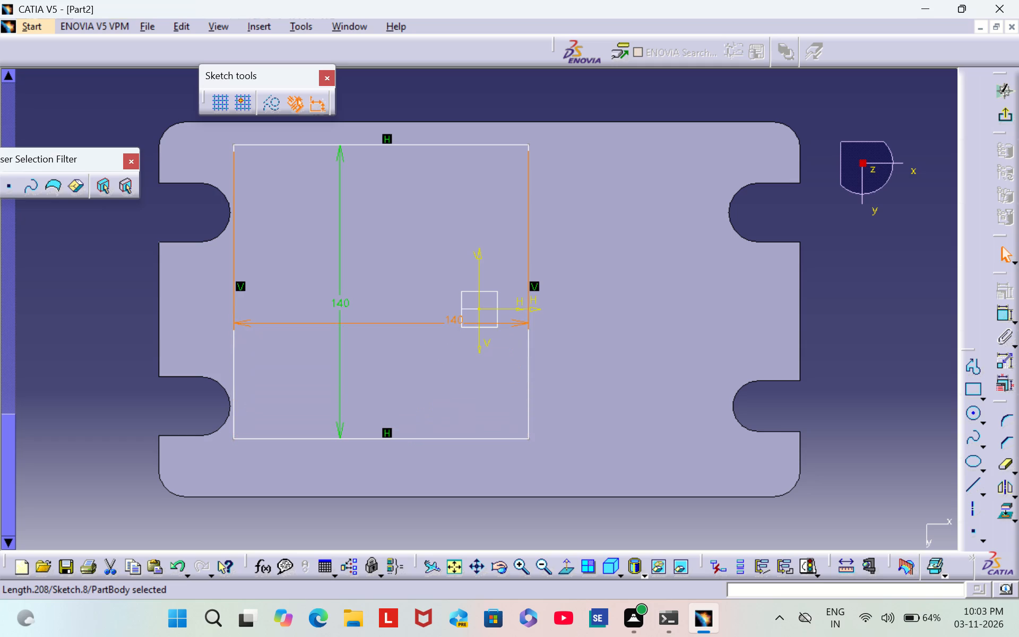
drag(274, 324, 253, 369)
click(383, 390)
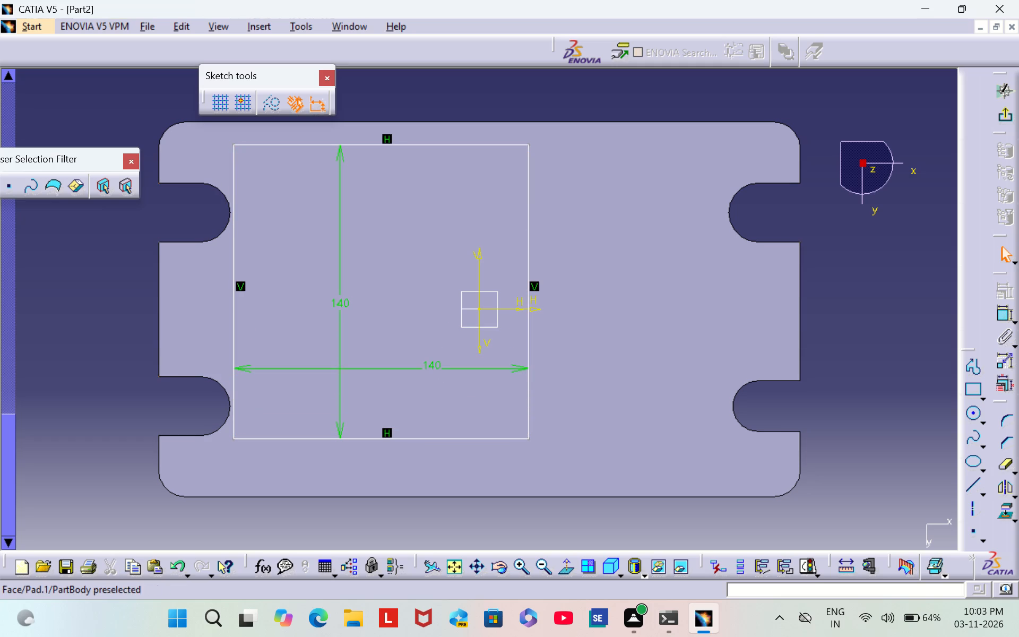
Constrain the square's upper and lower sides to be symmetric about the horizontal sketch axis.
double_click(1001, 316)
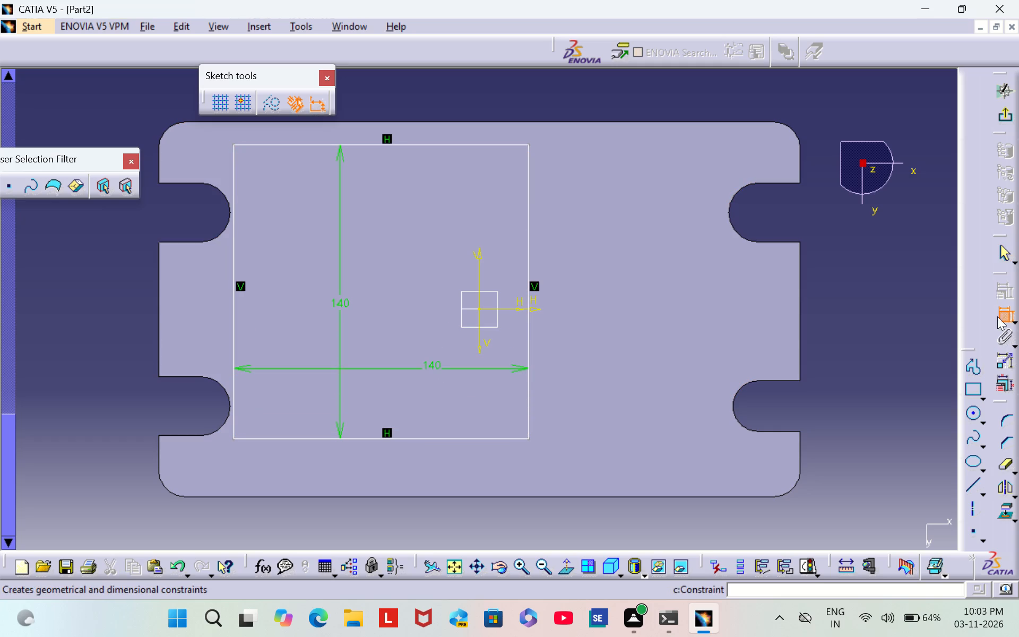
click(290, 143)
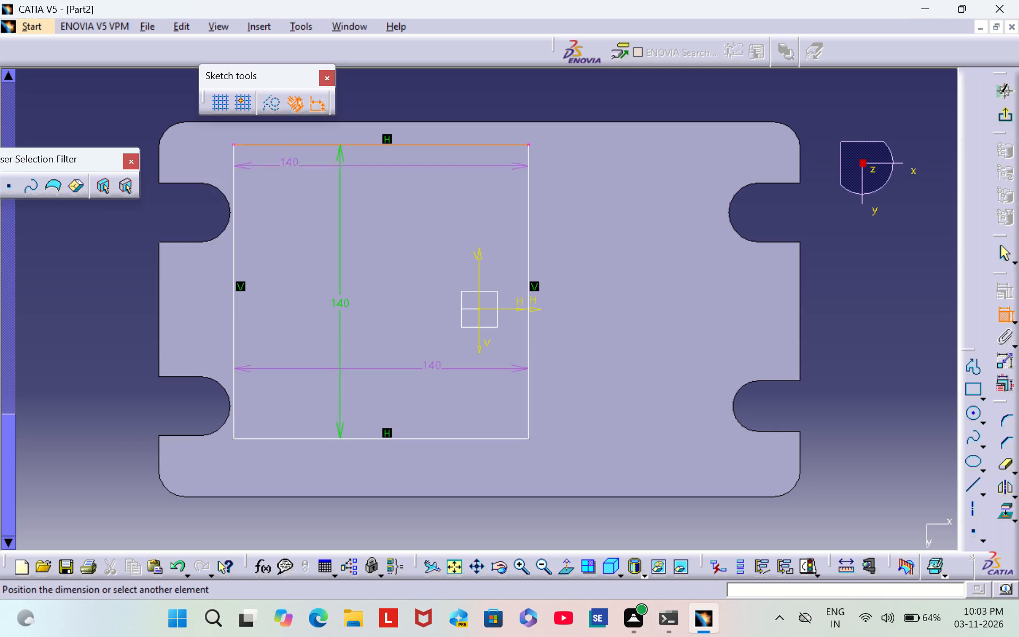
click(344, 440)
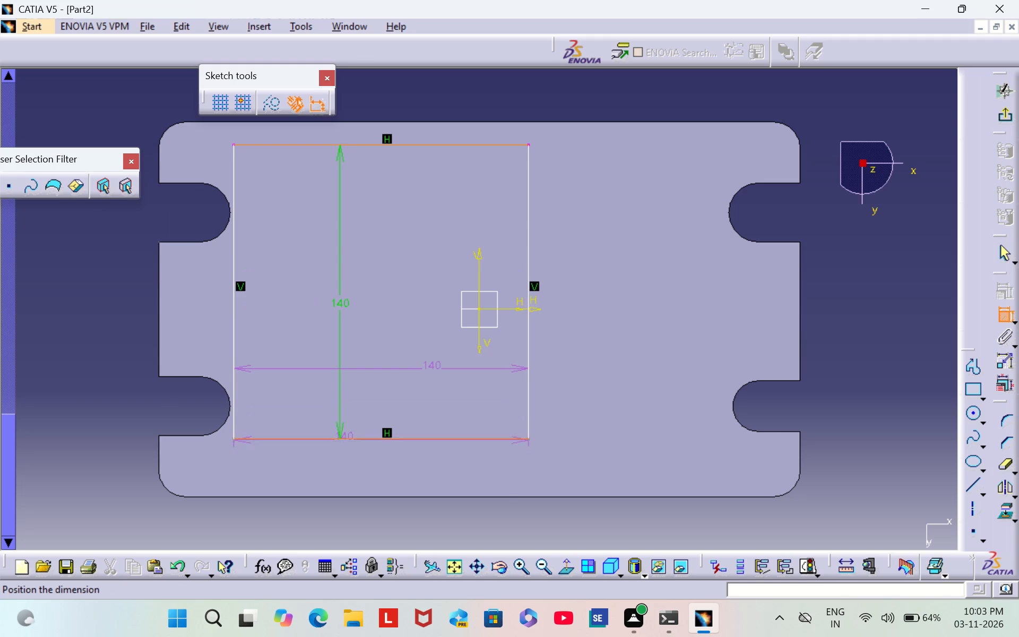
right_click(339, 319)
click(452, 548)
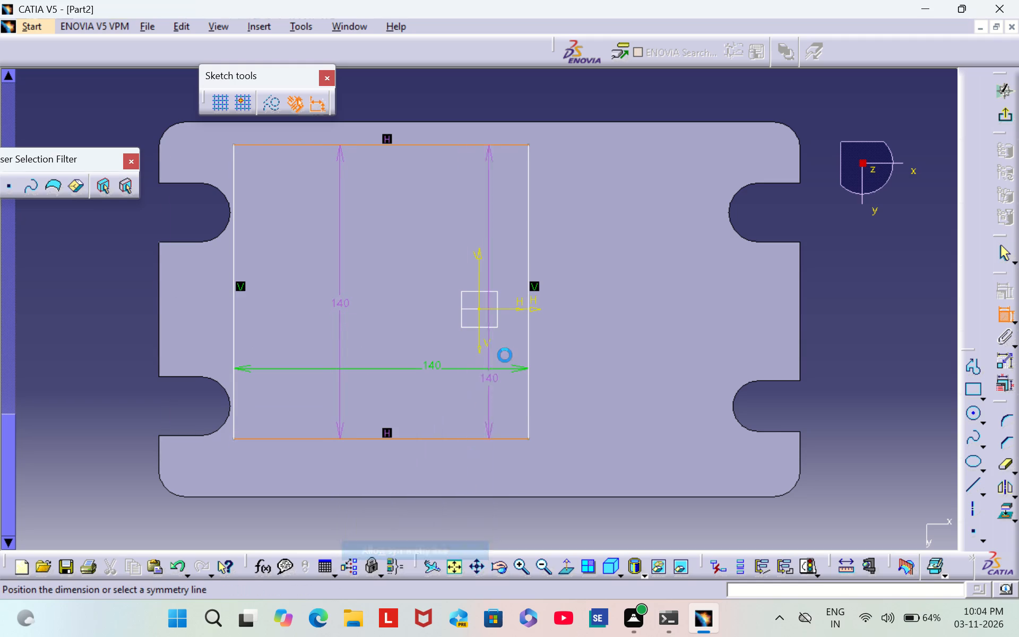
click(514, 310)
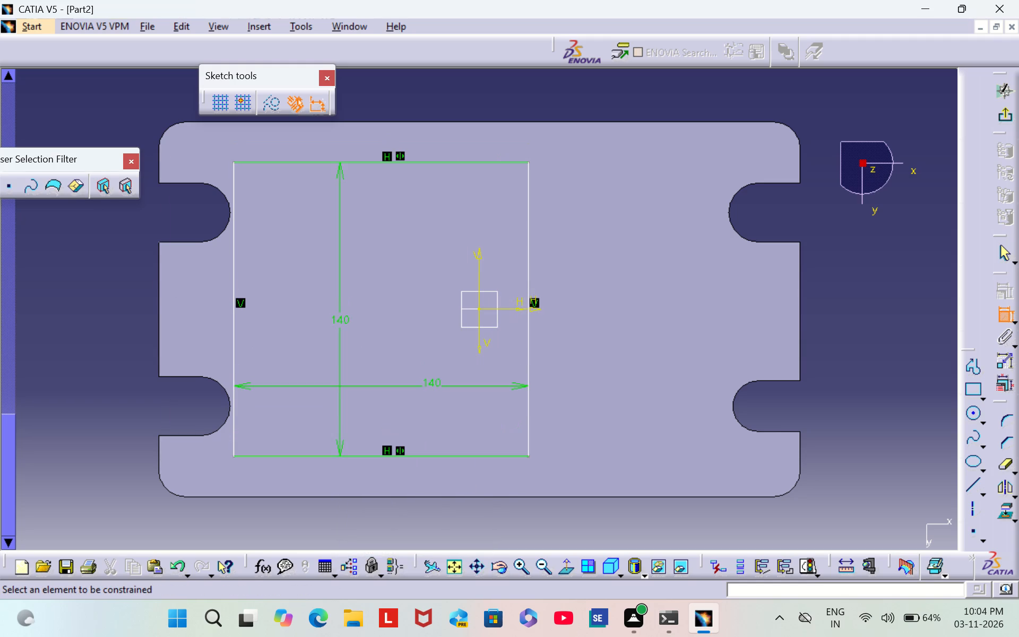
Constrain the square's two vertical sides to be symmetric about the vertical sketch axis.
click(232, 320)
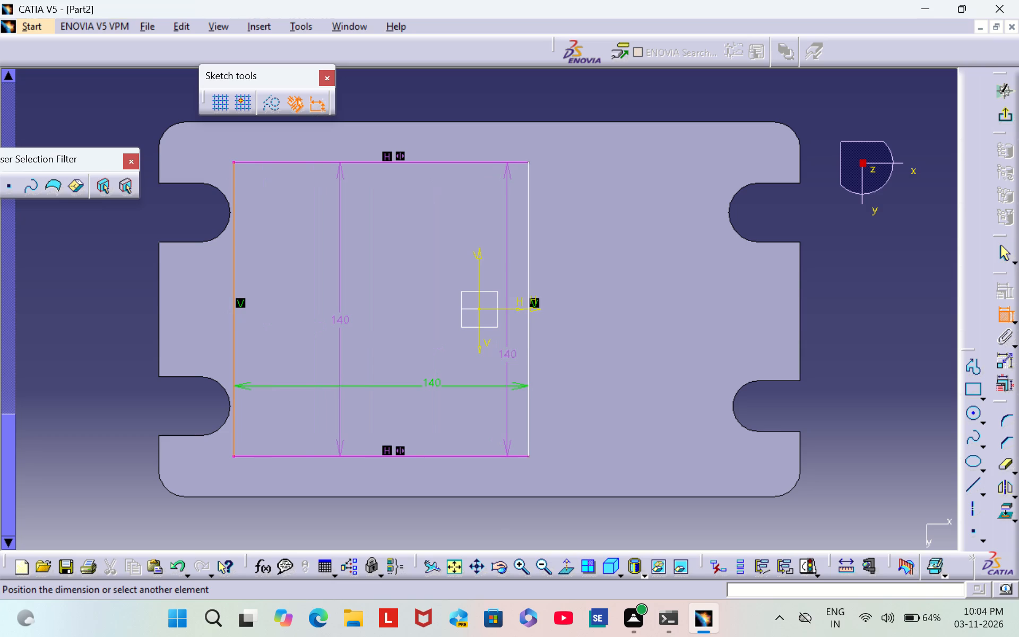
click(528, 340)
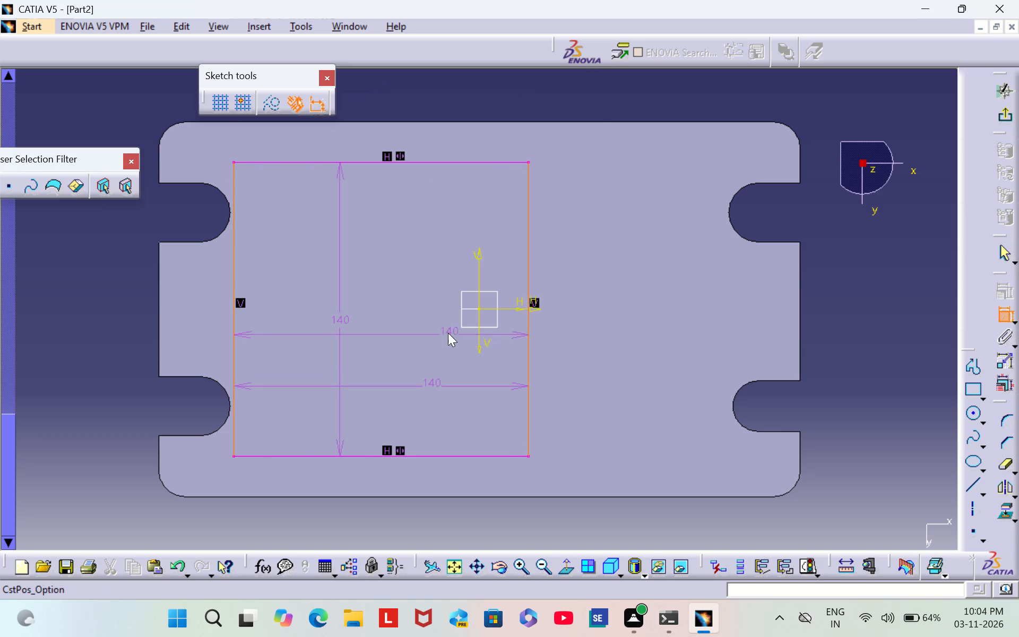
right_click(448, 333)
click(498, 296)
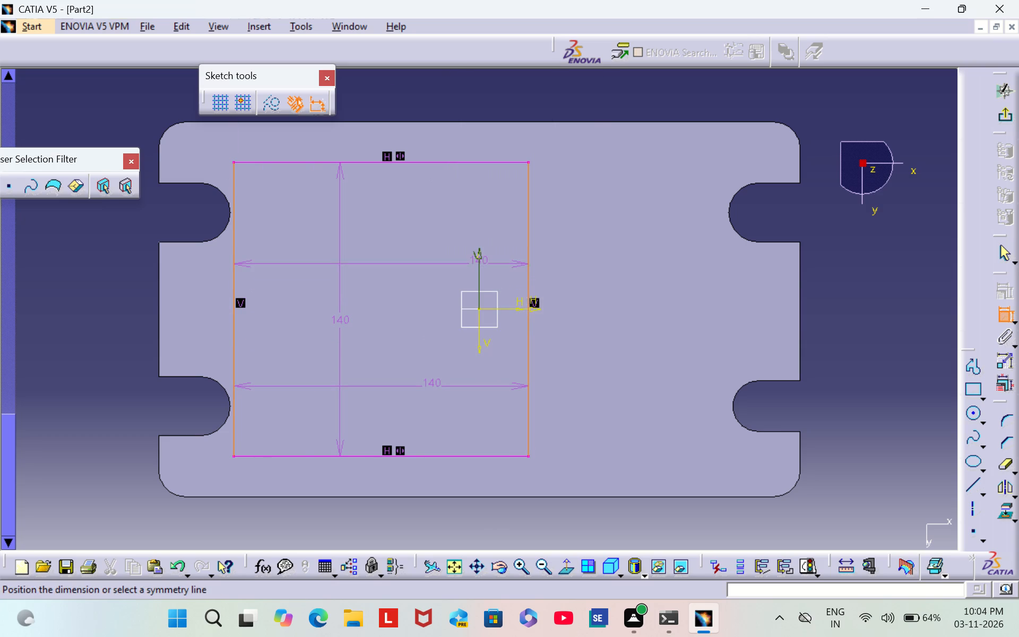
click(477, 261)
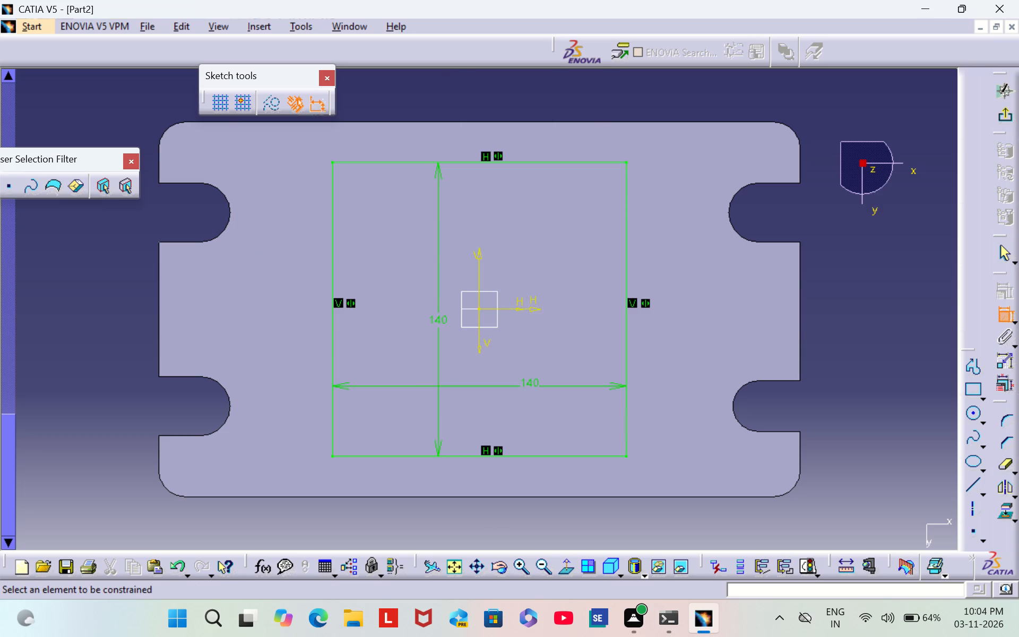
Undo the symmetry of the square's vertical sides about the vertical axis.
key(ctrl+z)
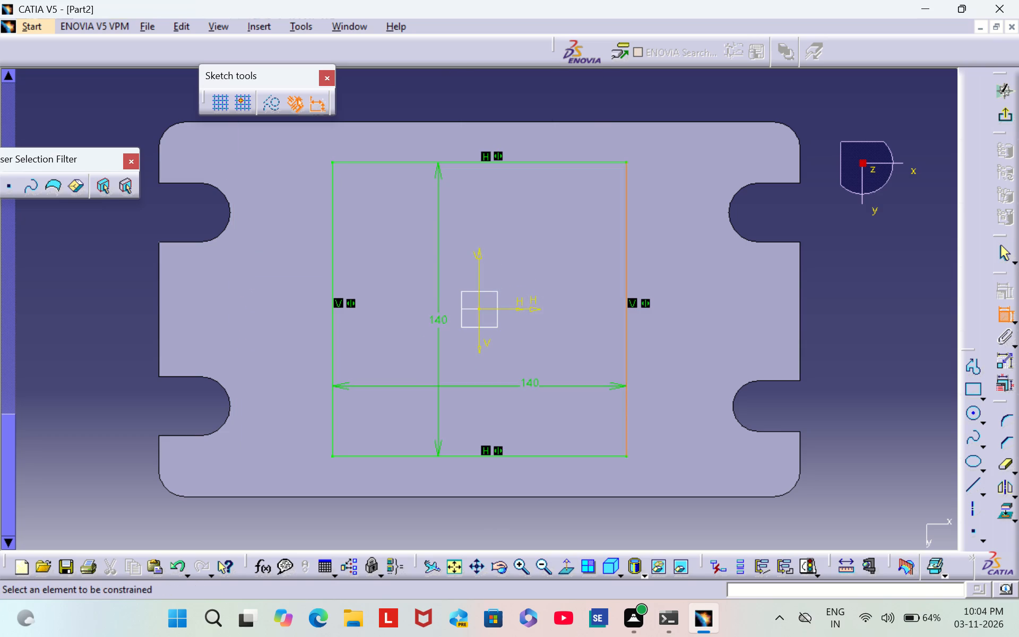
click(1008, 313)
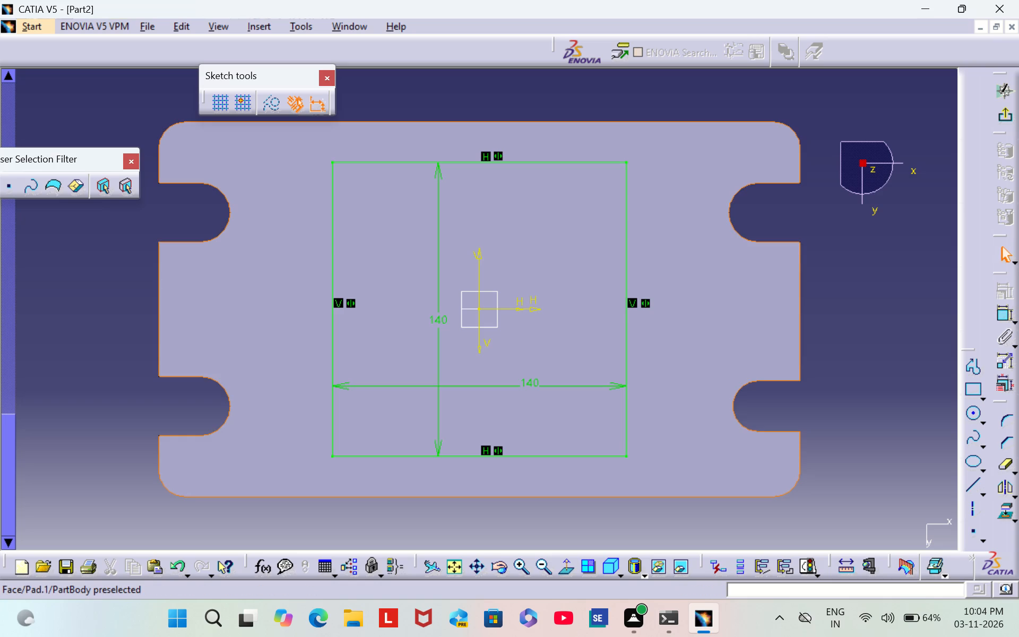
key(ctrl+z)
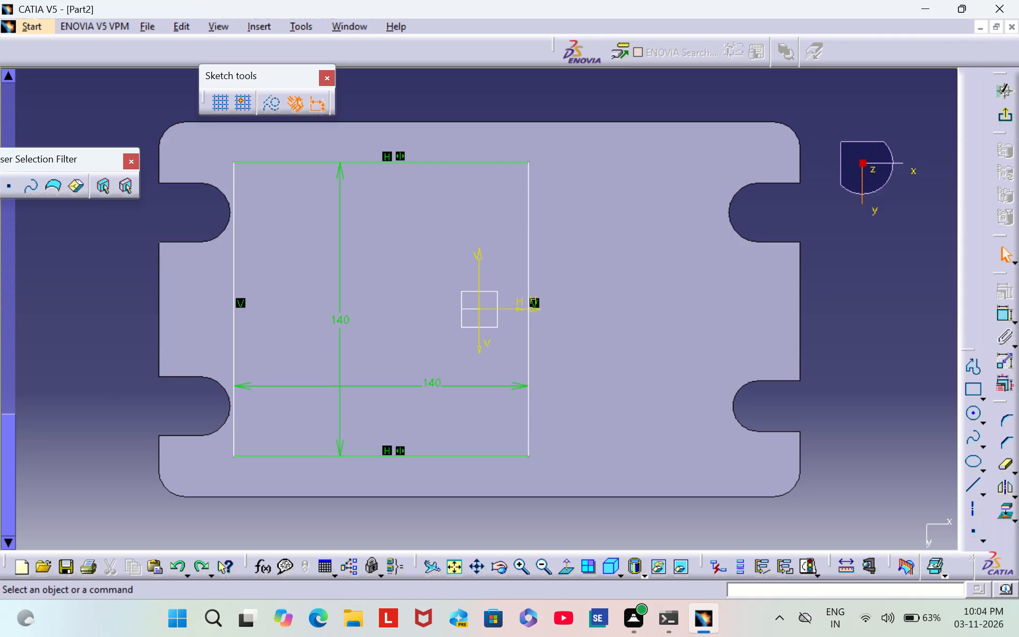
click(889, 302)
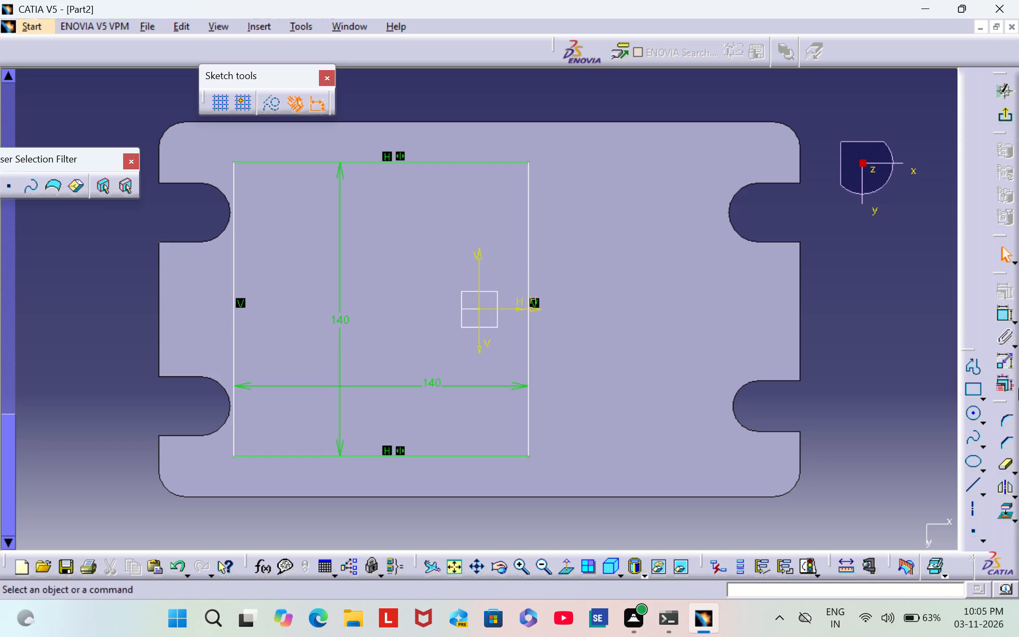
Sketch one circle inside each upper corner of the square, the left one about 7.4 mm in radius.
click(975, 419)
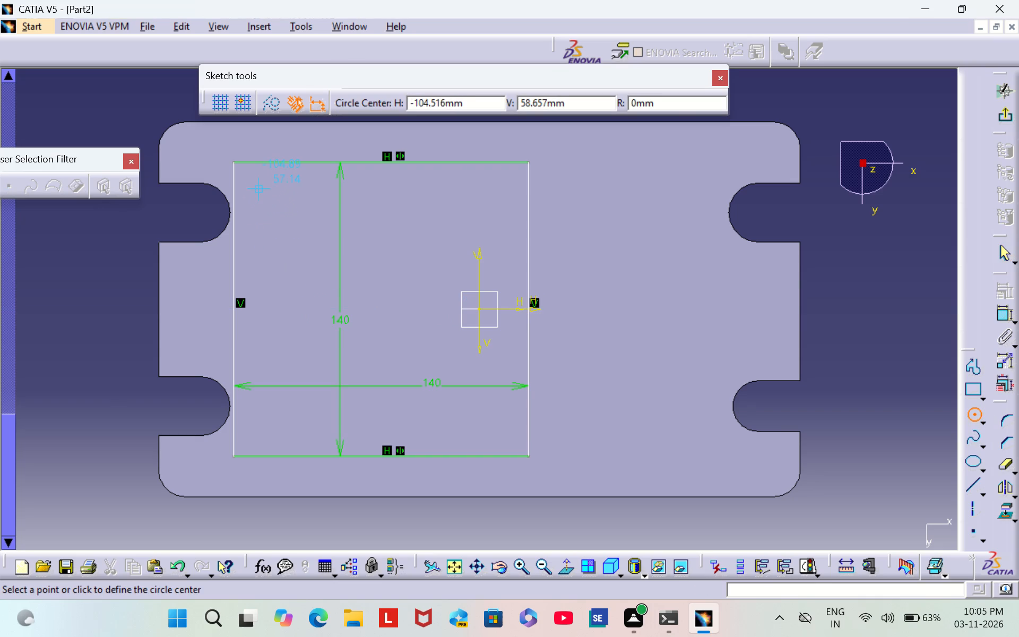
click(260, 183)
click(274, 190)
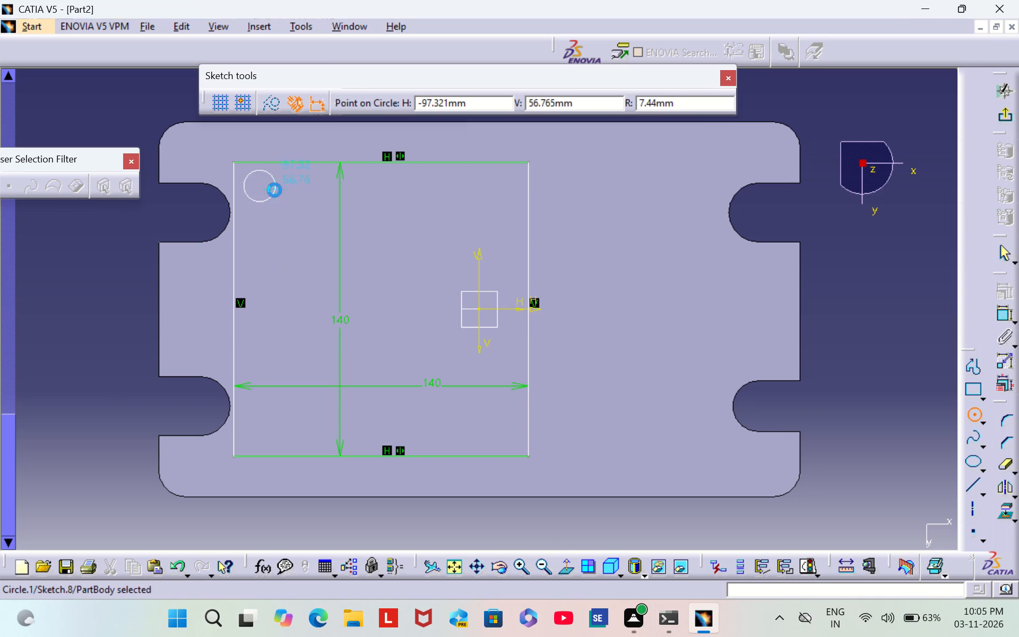
click(889, 385)
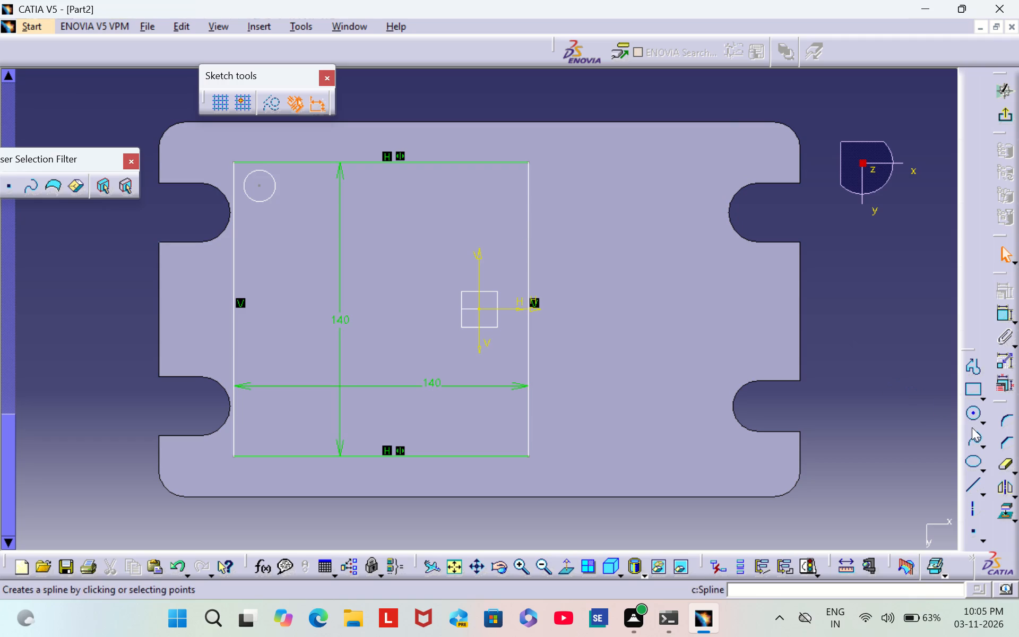
click(973, 414)
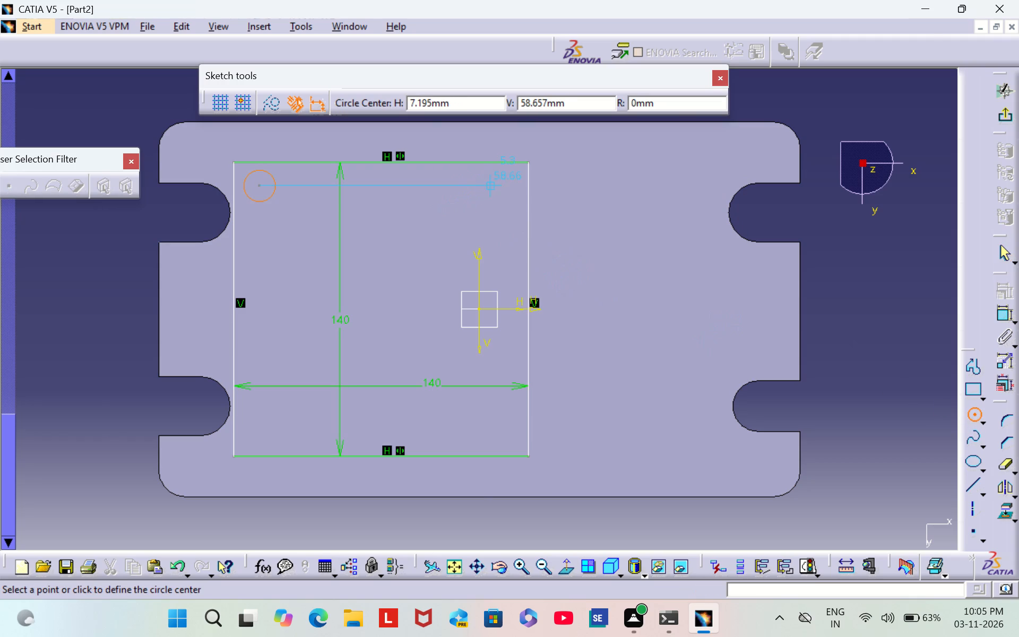
click(493, 186)
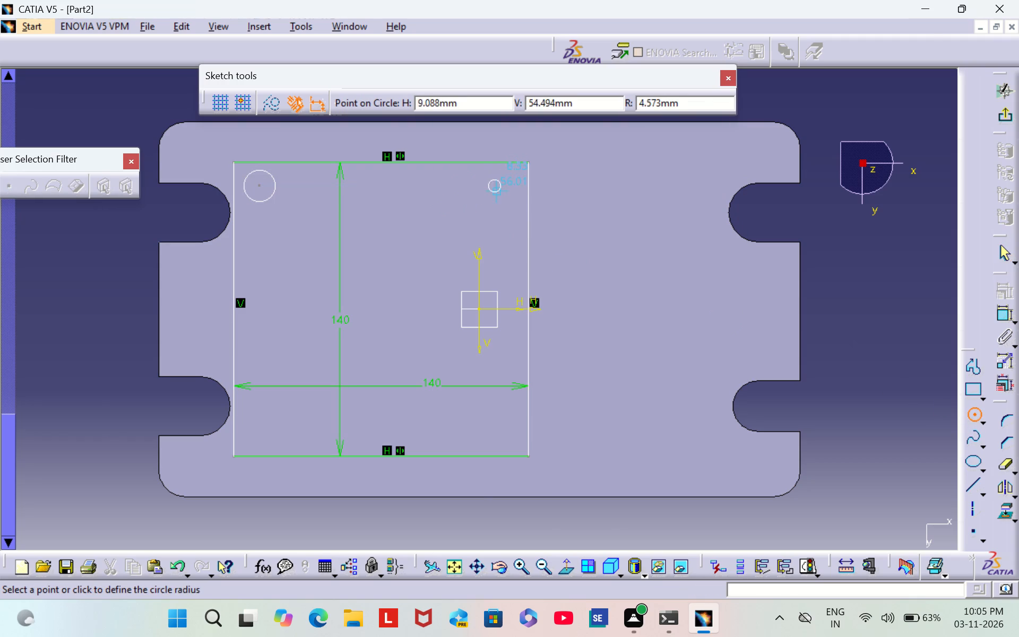
click(501, 198)
click(931, 429)
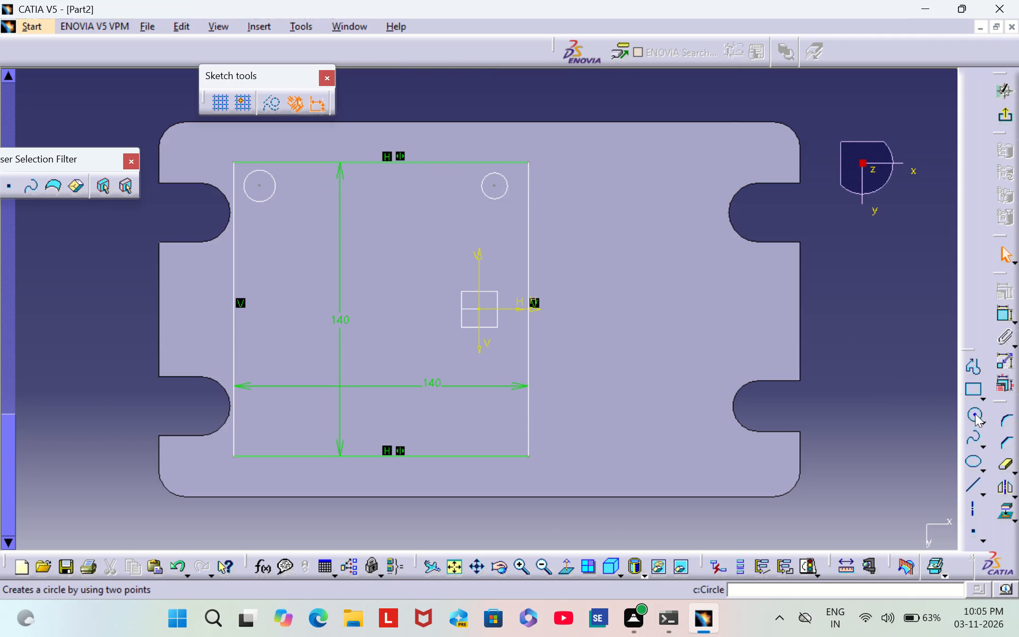
Sketch one circle inside each lower corner of the square, the left one about 6.8 mm in radius.
click(976, 412)
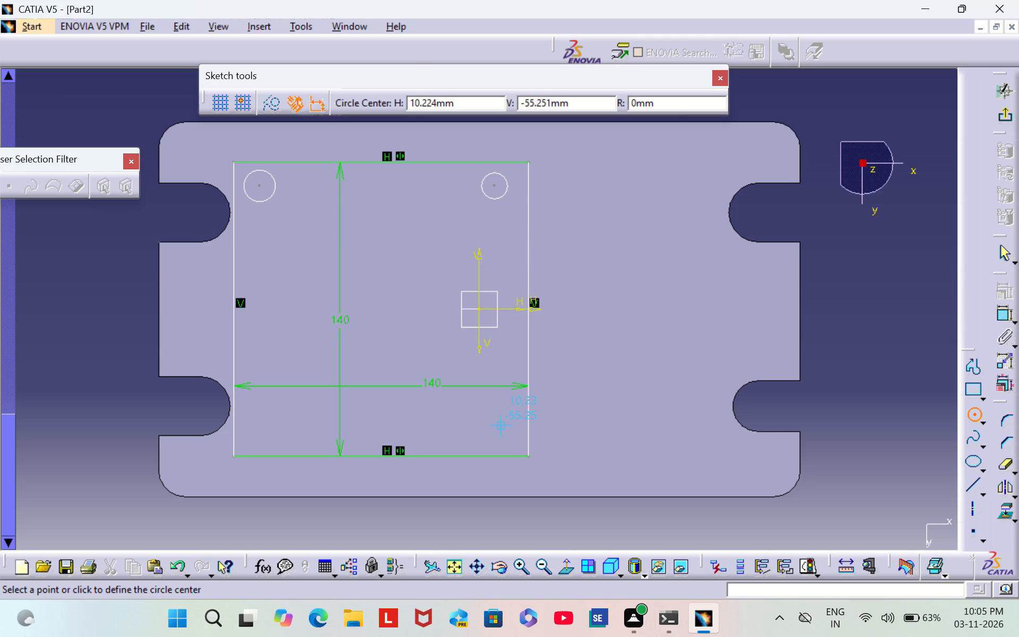
click(495, 425)
click(507, 432)
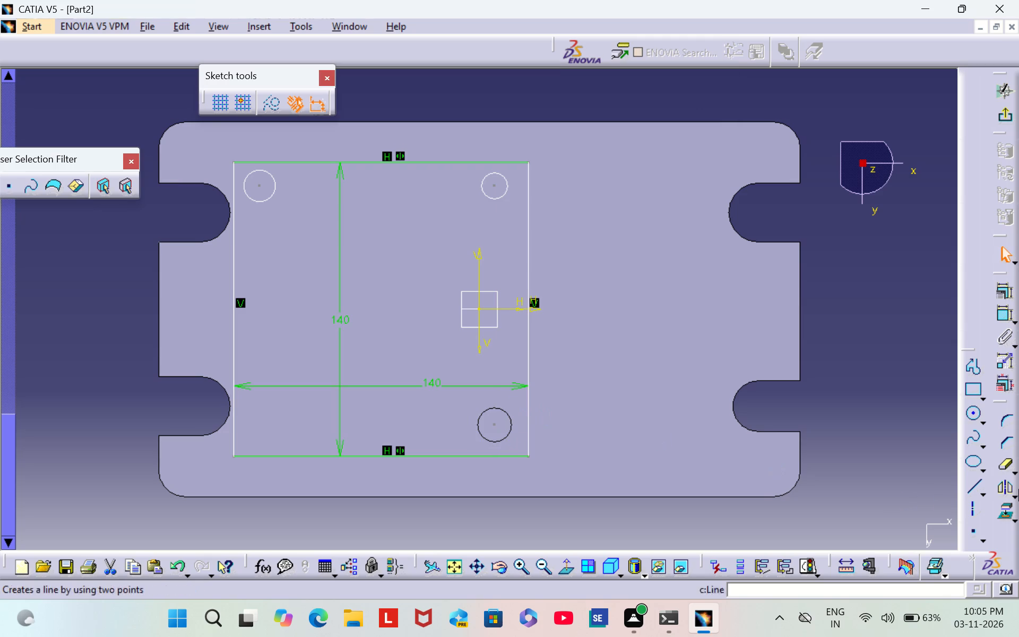
click(909, 468)
click(974, 413)
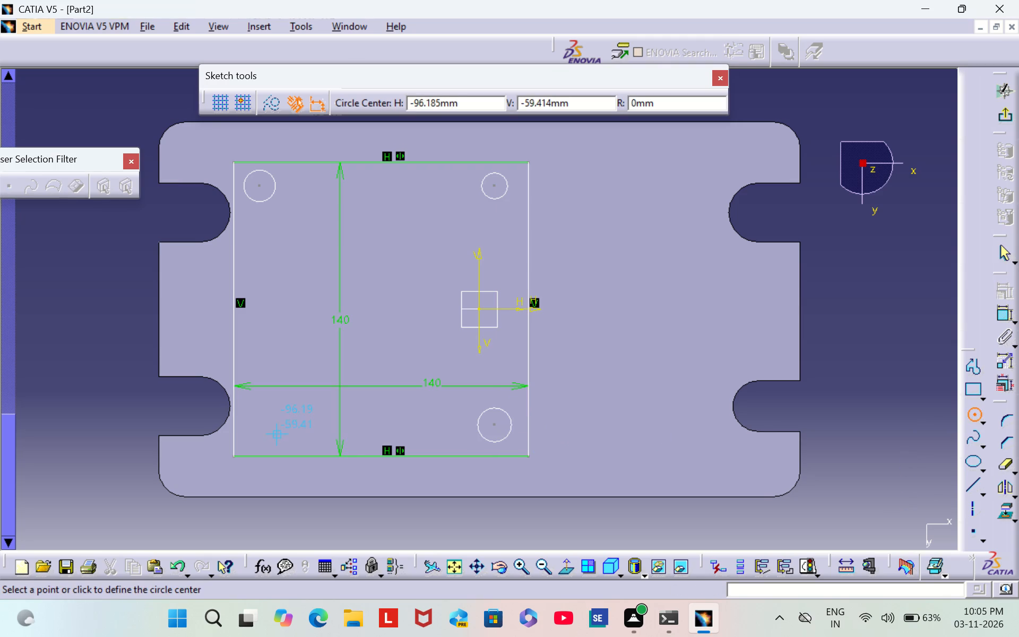
click(258, 426)
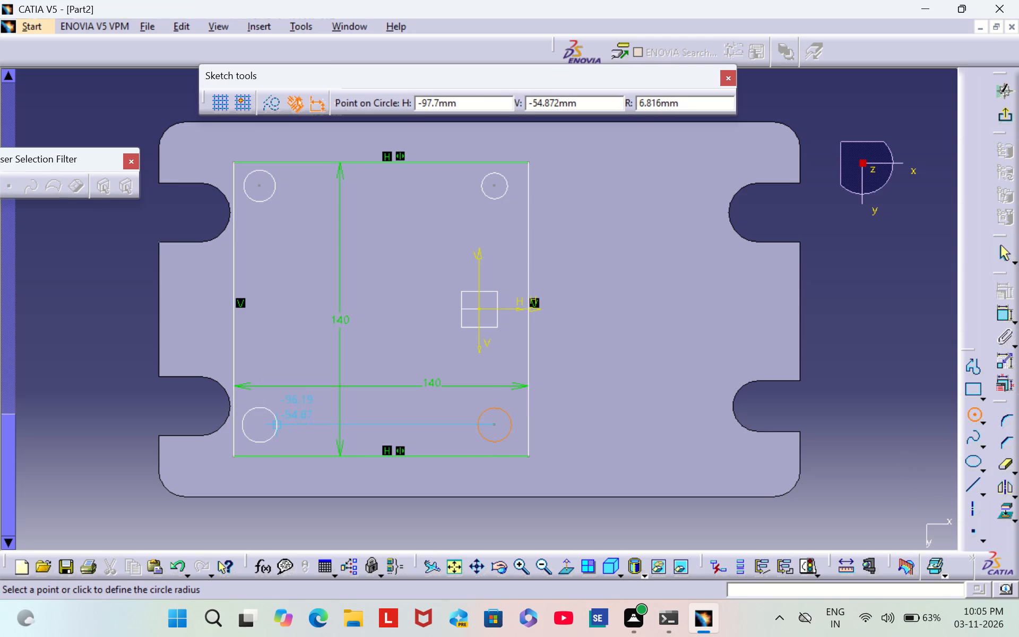
click(275, 426)
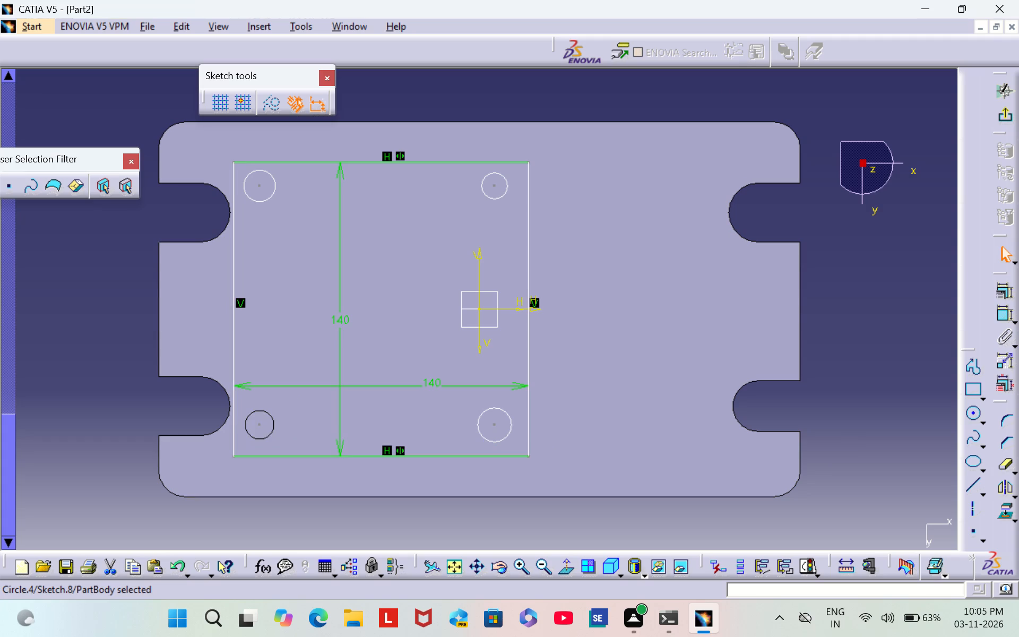
click(919, 404)
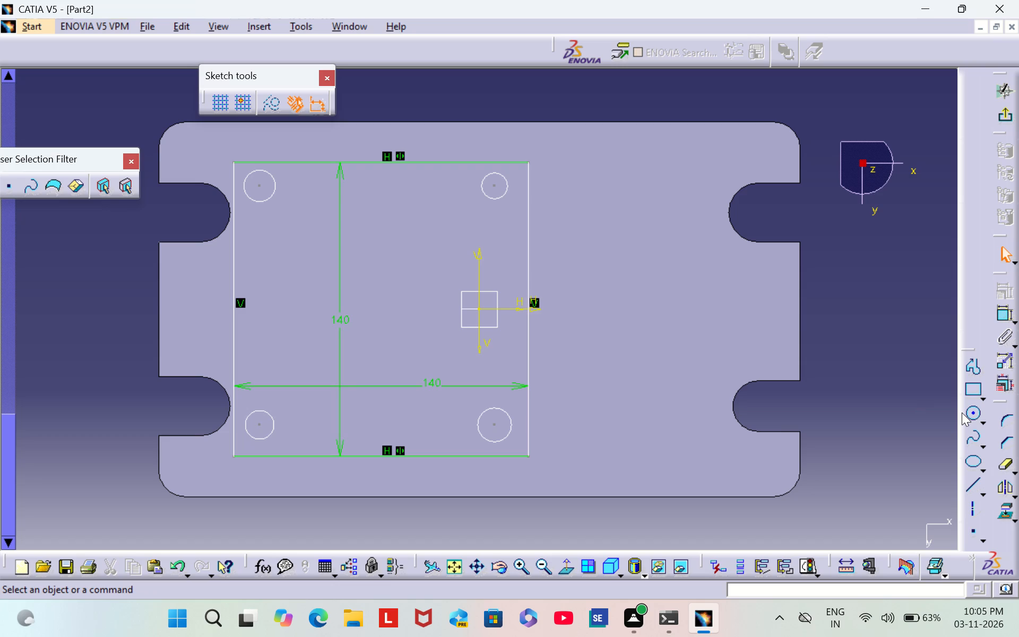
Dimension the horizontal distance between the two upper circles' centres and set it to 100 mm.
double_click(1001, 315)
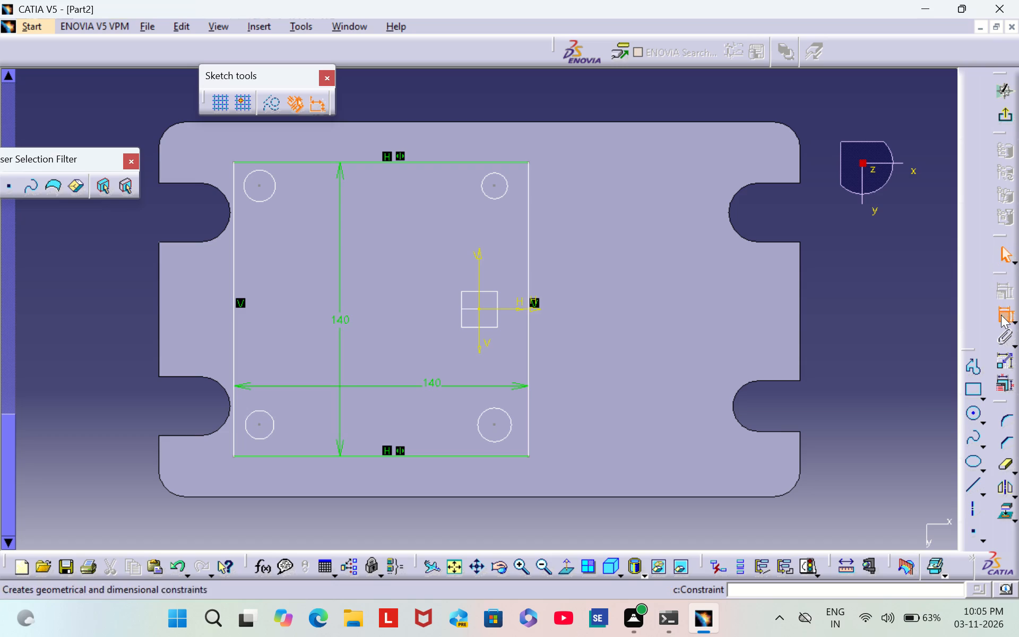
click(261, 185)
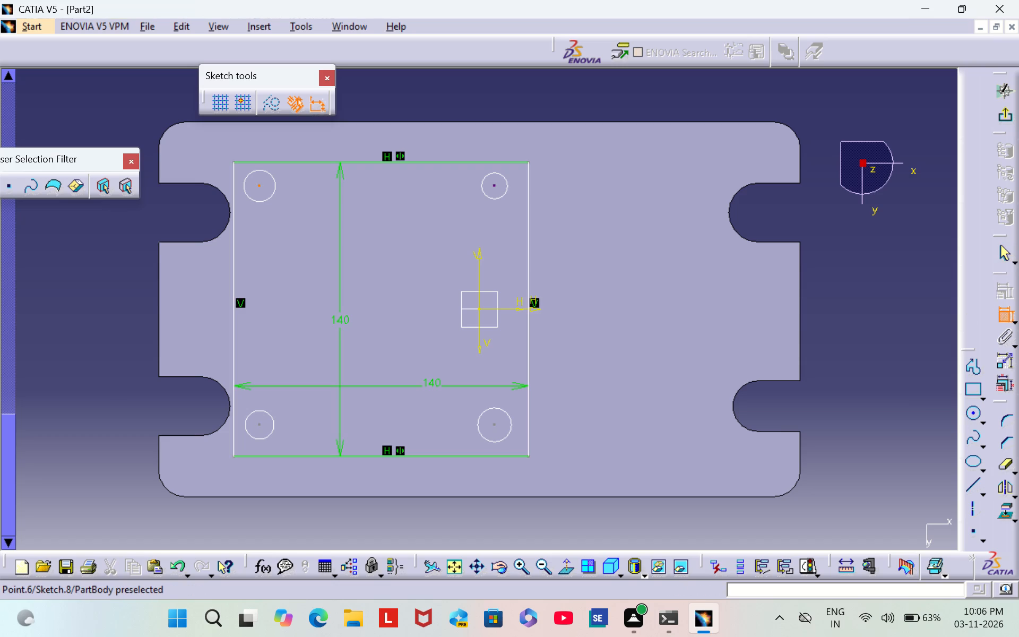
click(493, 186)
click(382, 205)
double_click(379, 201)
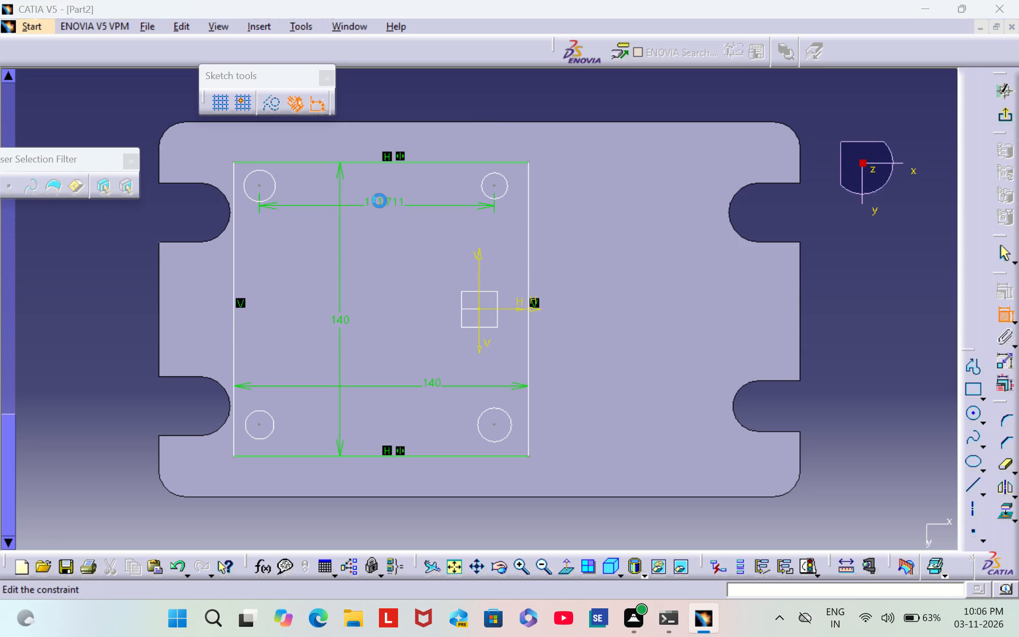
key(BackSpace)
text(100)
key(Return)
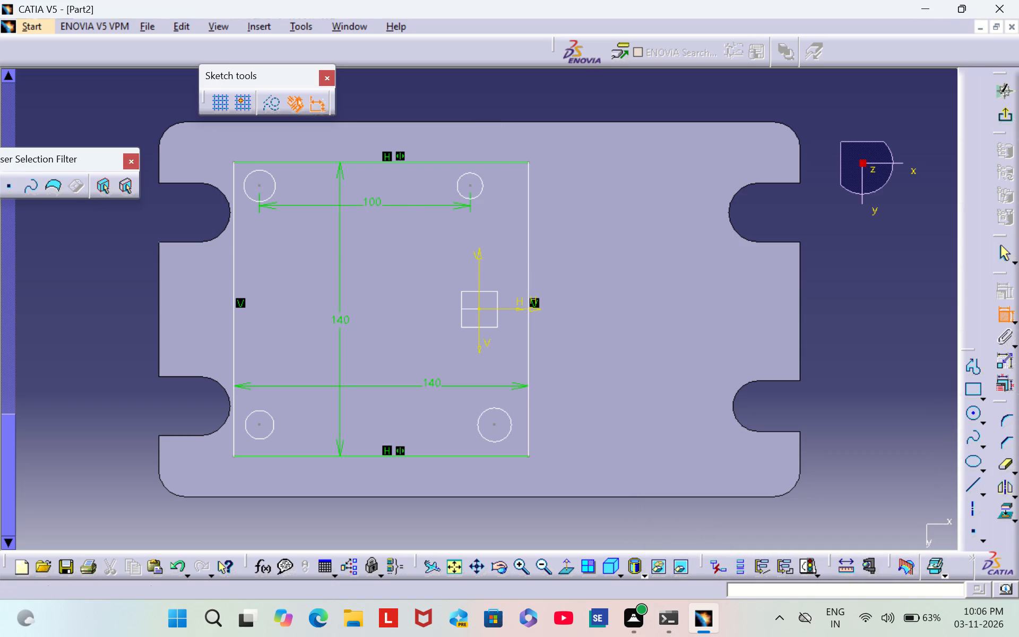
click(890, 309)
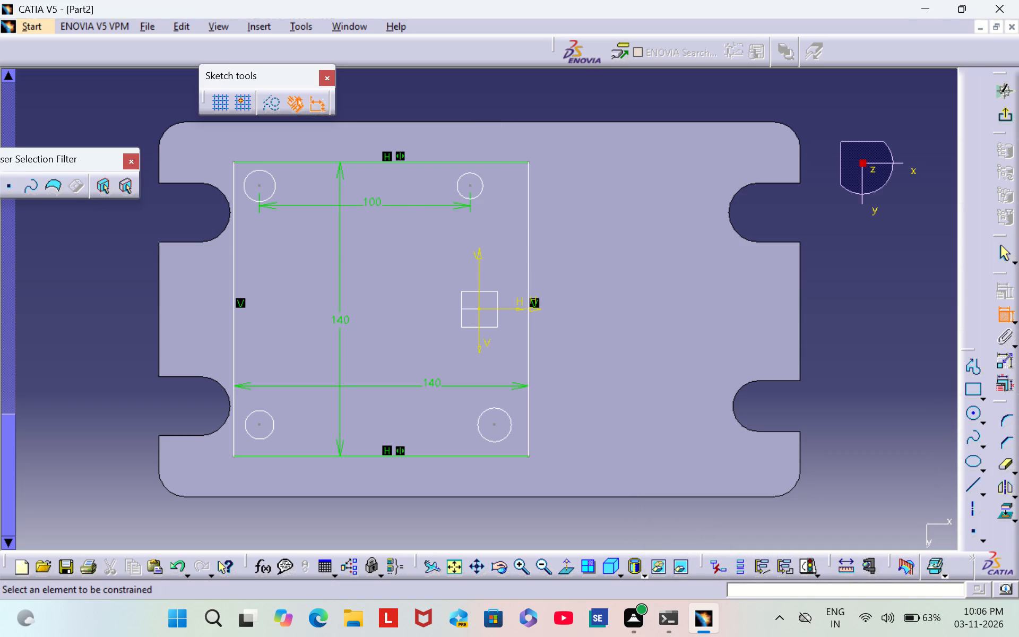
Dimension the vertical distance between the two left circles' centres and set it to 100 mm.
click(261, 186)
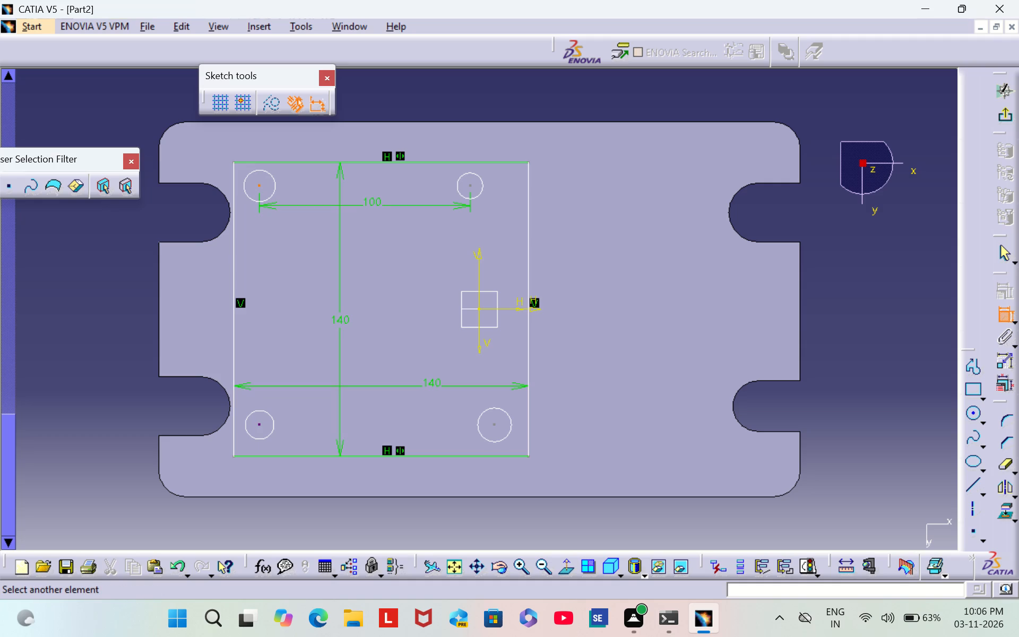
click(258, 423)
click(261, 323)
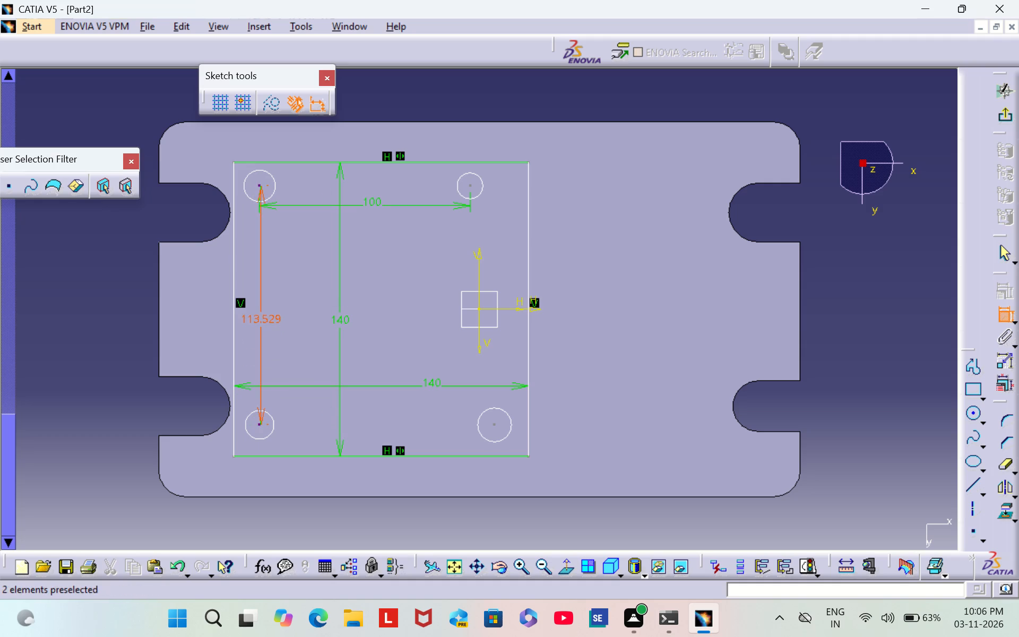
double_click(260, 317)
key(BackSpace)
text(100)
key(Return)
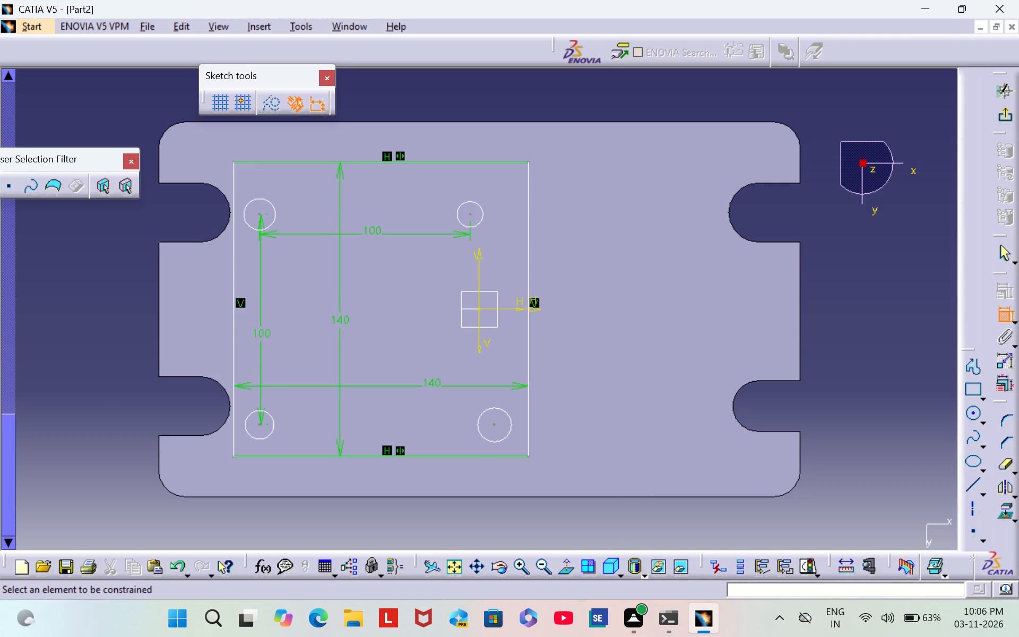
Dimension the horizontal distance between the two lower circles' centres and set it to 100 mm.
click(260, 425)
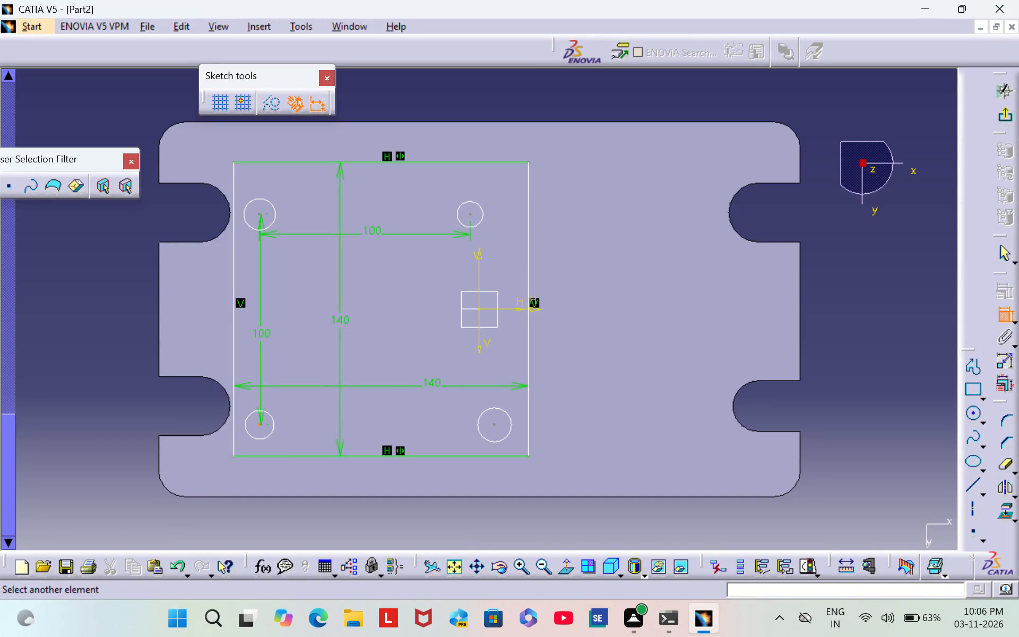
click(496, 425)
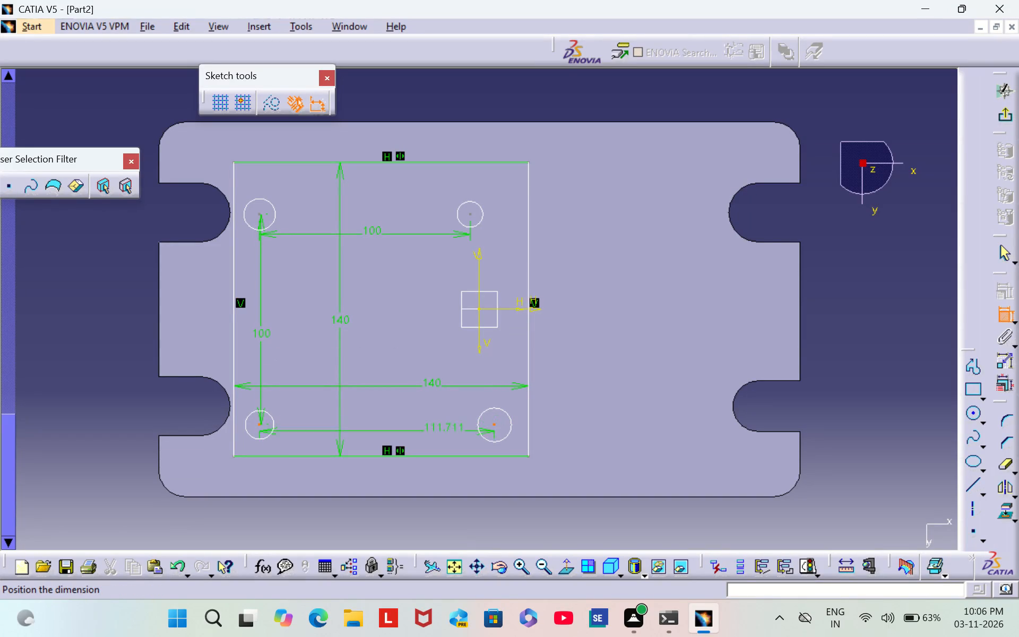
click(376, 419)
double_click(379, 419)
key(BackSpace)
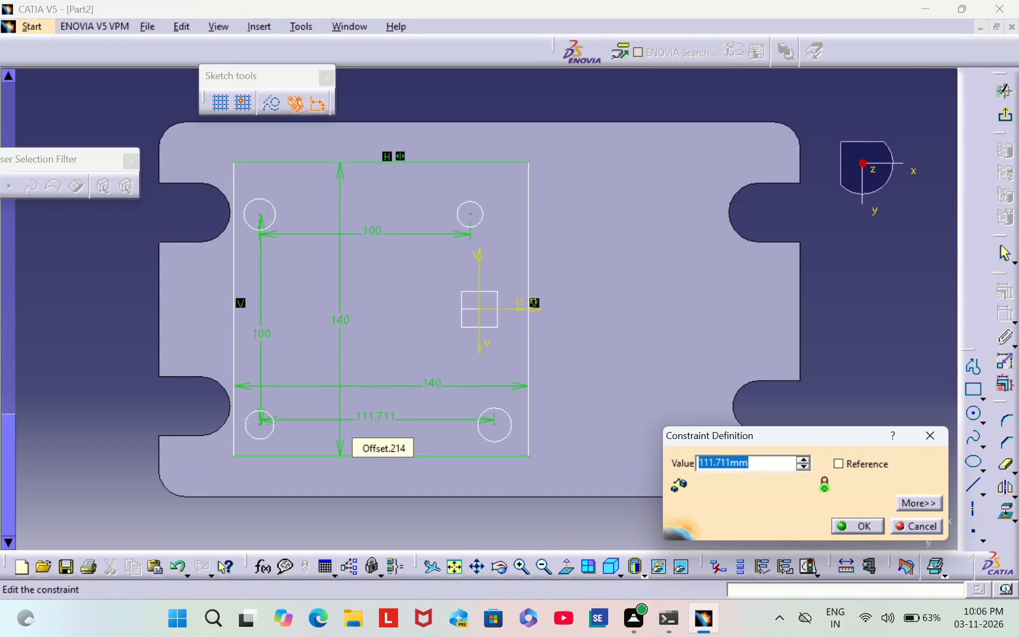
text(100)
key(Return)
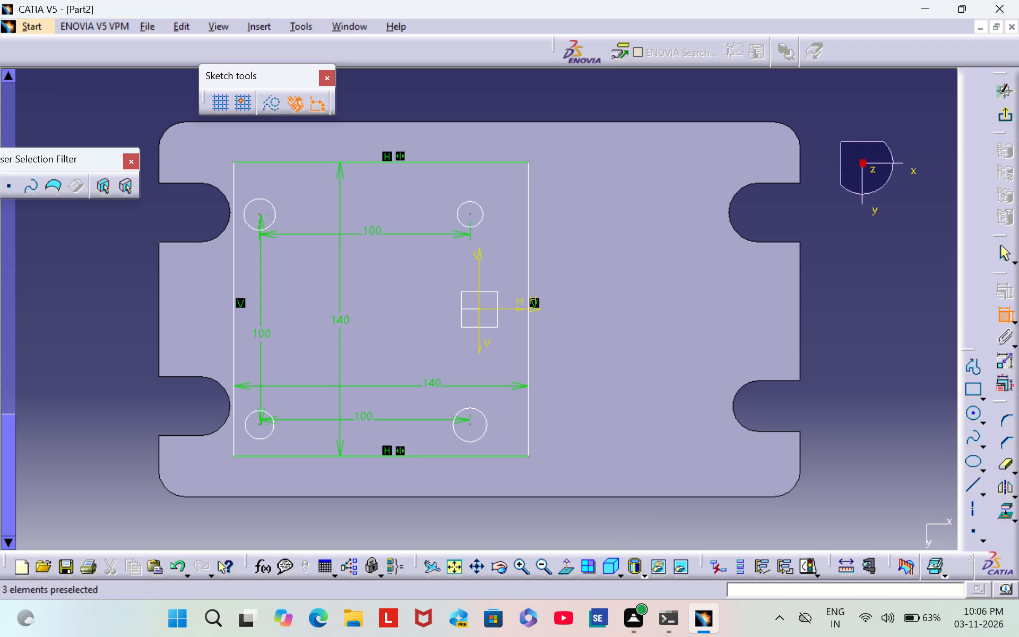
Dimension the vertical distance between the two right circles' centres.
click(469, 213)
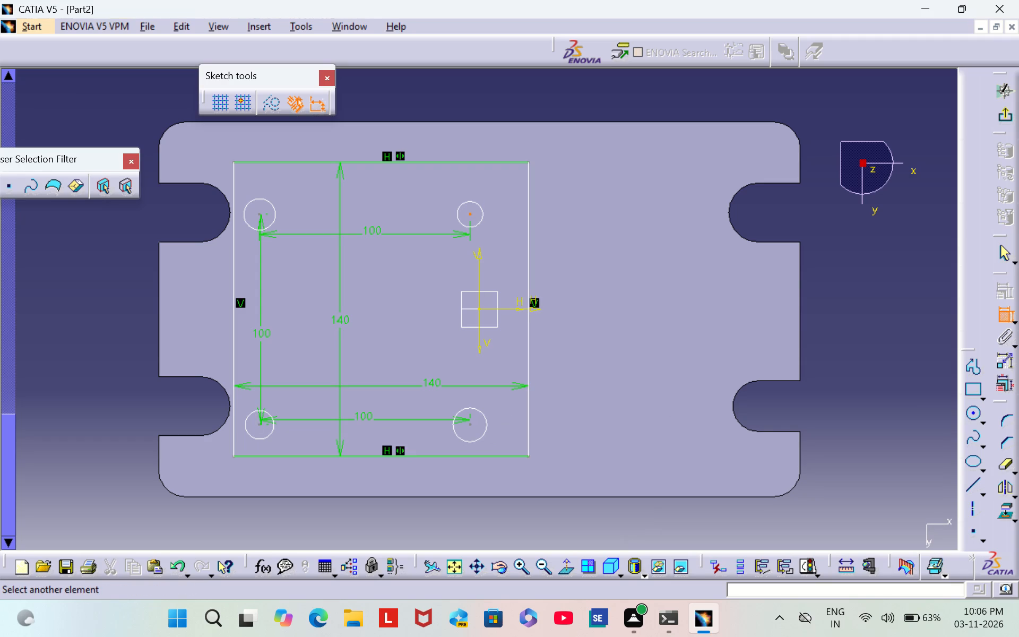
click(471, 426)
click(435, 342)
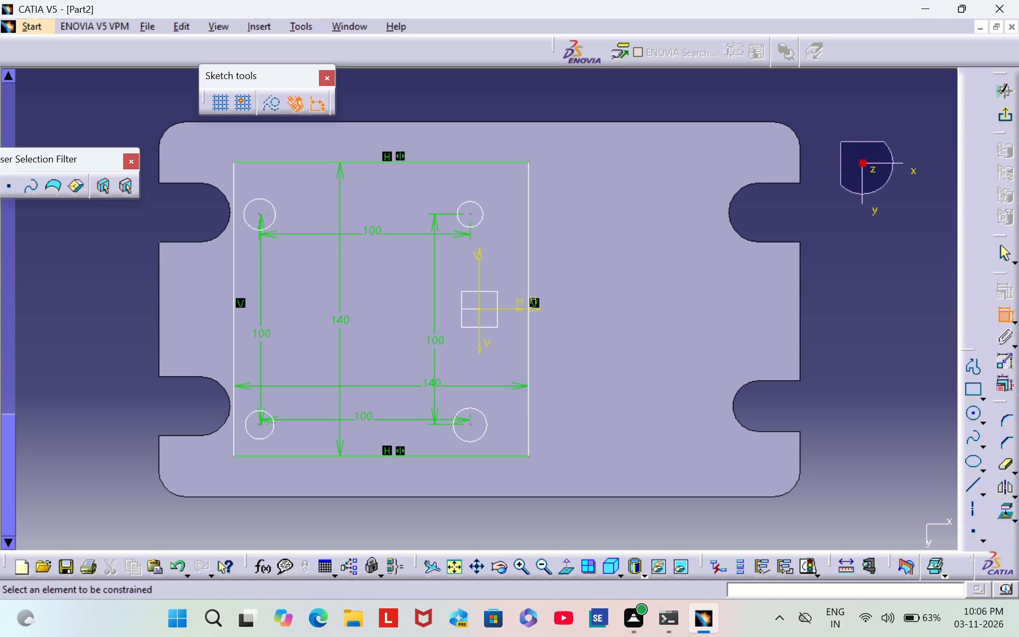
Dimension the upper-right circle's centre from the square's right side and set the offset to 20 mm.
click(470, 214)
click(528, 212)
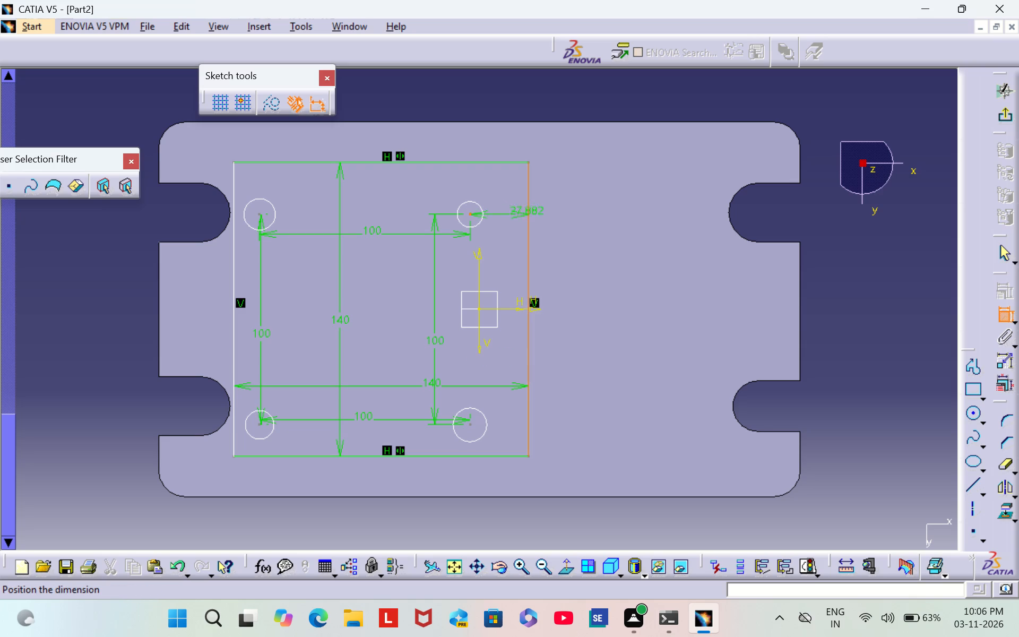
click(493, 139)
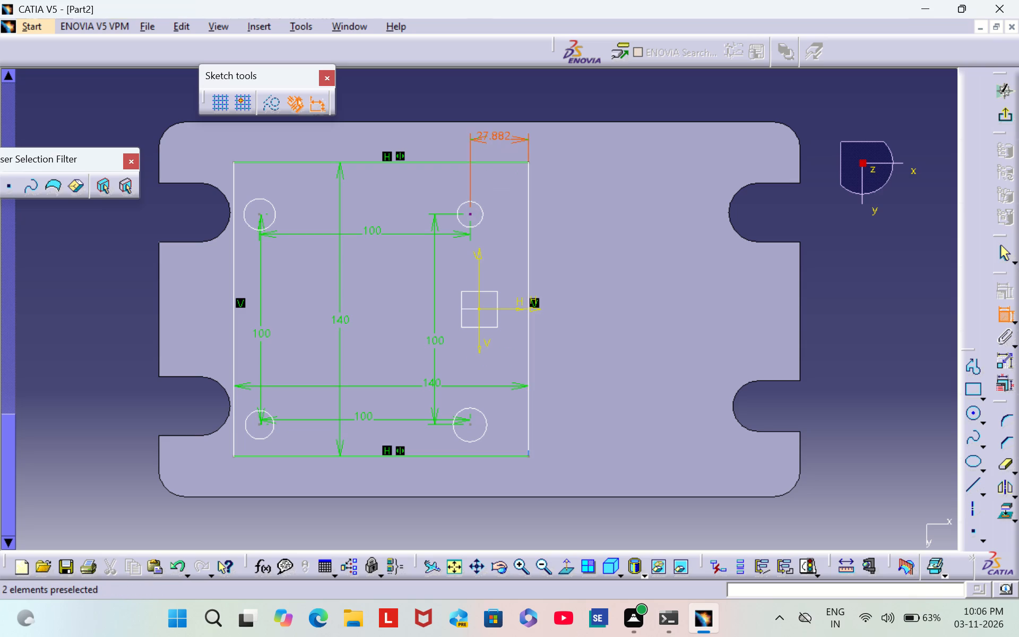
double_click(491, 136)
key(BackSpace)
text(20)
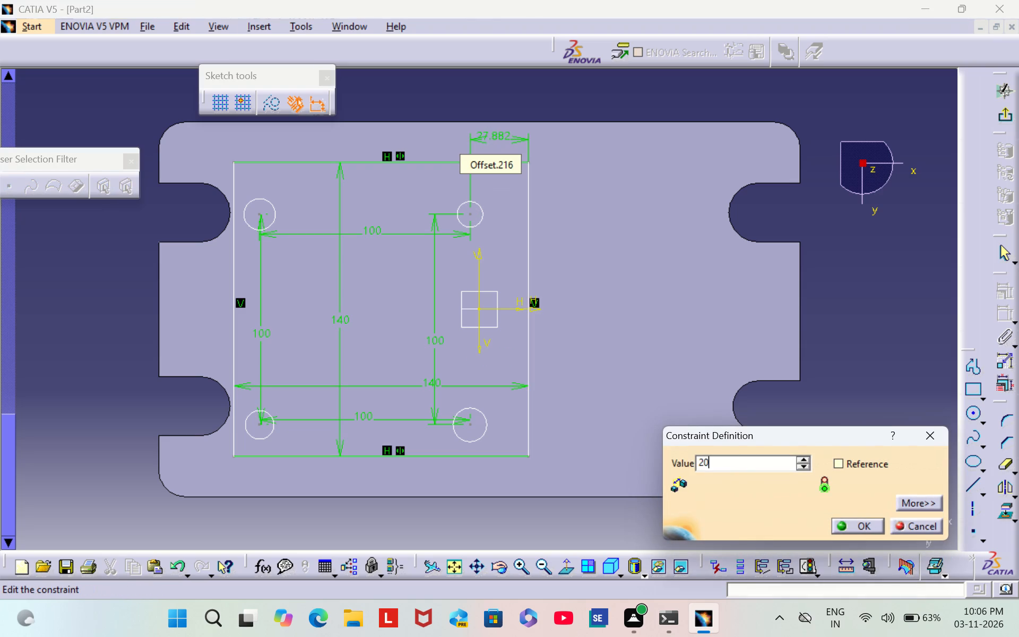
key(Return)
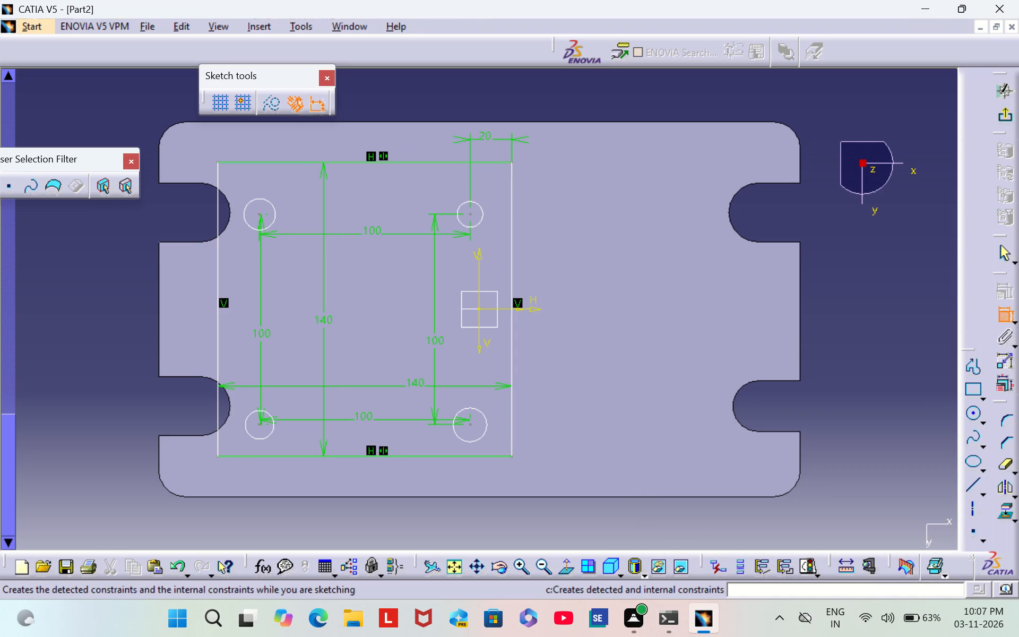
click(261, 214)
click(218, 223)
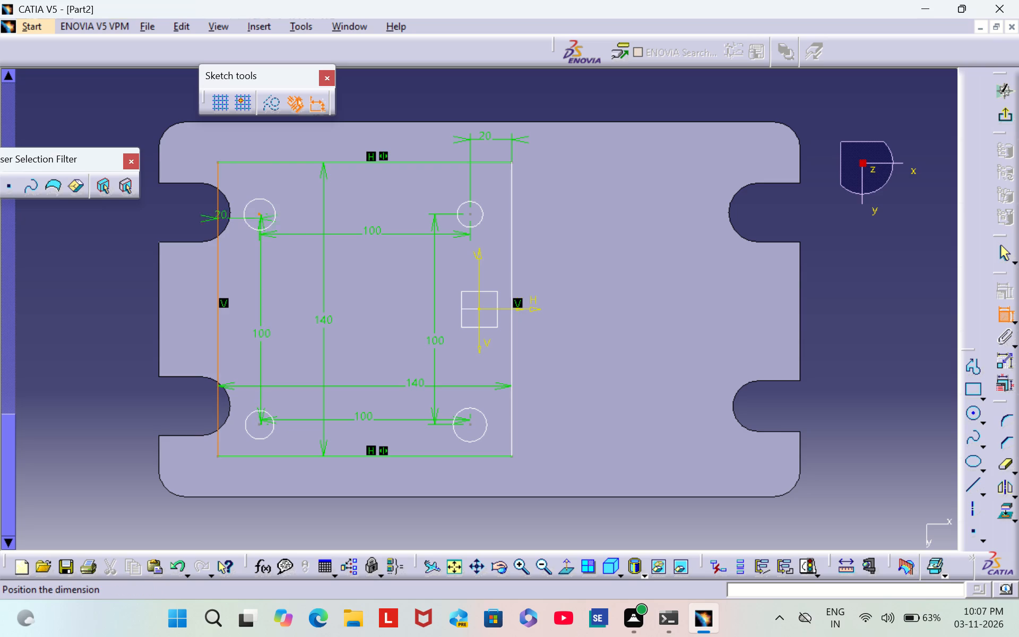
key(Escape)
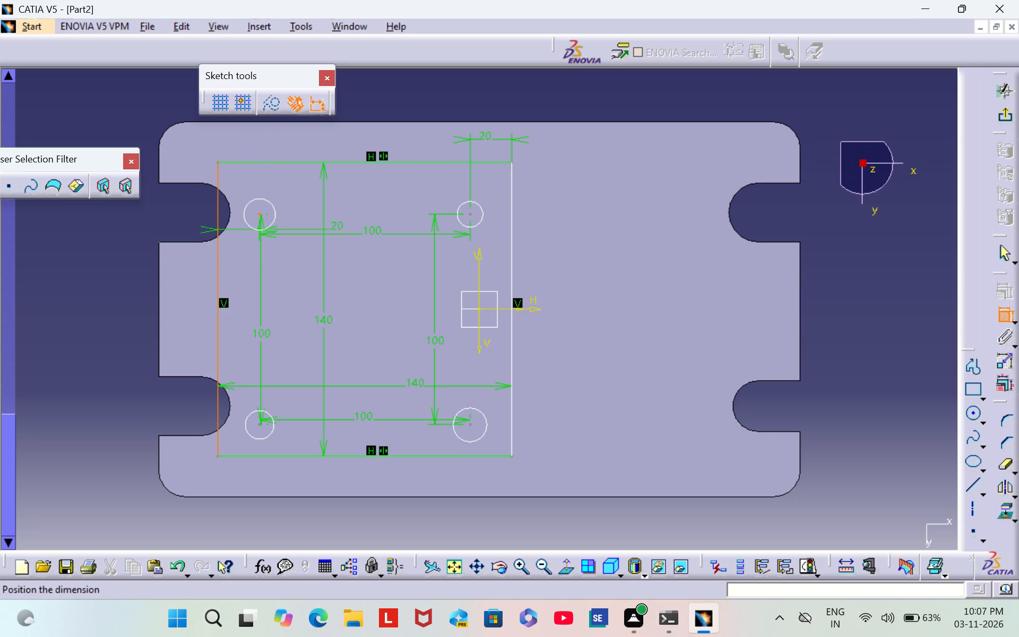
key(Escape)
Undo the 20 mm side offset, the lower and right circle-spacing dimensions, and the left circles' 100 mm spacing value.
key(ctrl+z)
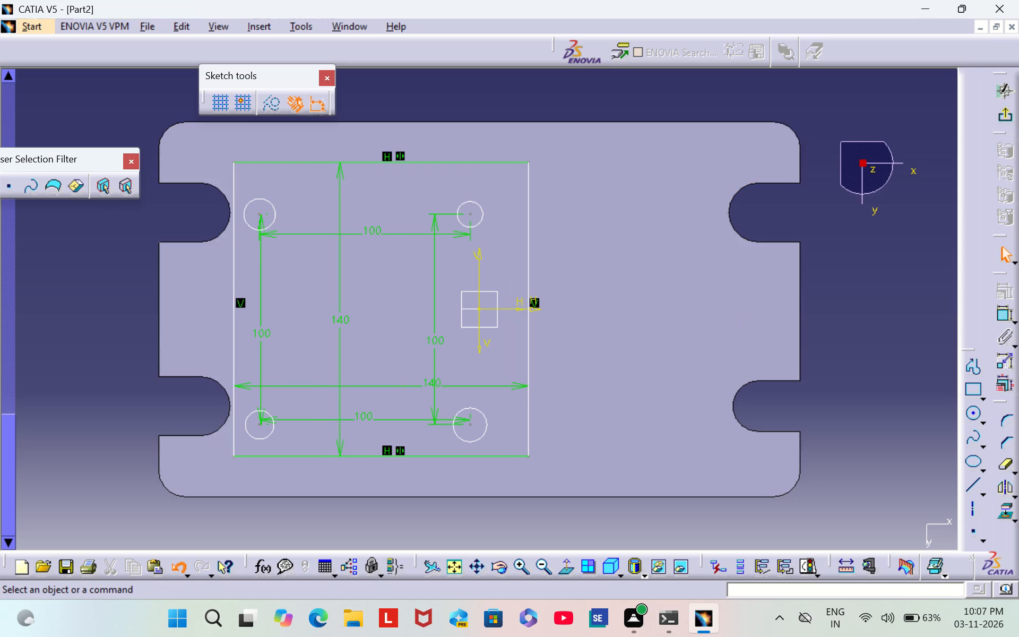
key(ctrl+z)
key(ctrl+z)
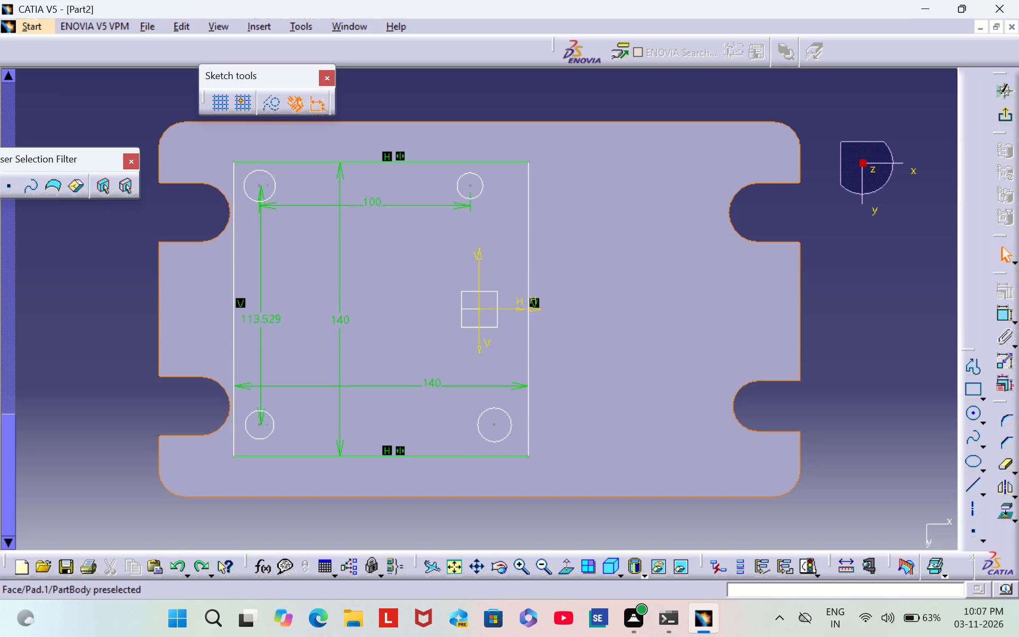
Delete the upper and left circle-spacing dimensions and the square's 140 mm width and height dimensions.
right_click(372, 200)
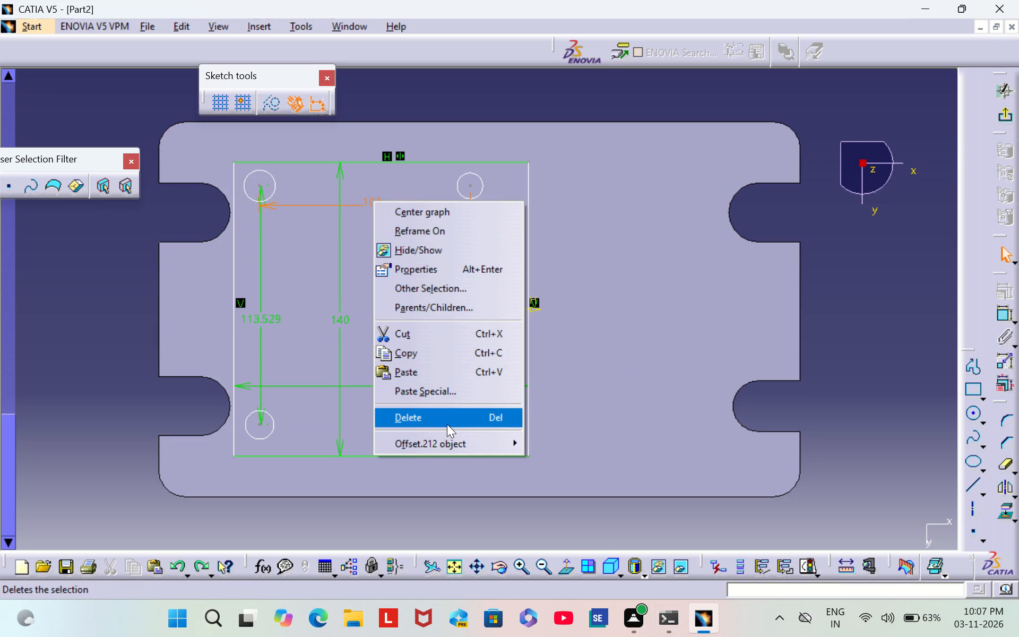
click(447, 420)
right_click(261, 323)
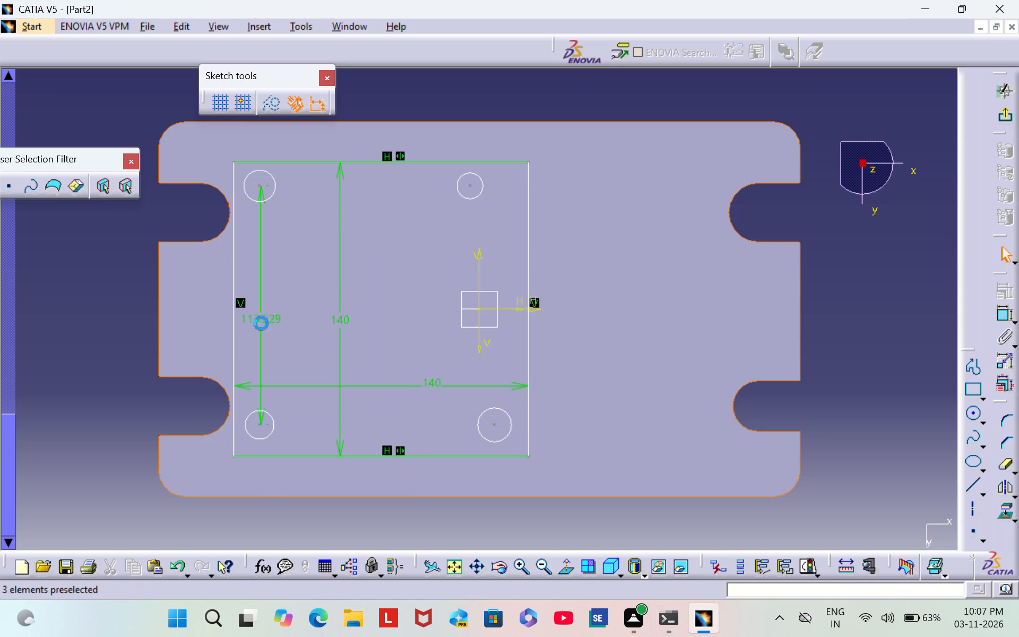
click(387, 537)
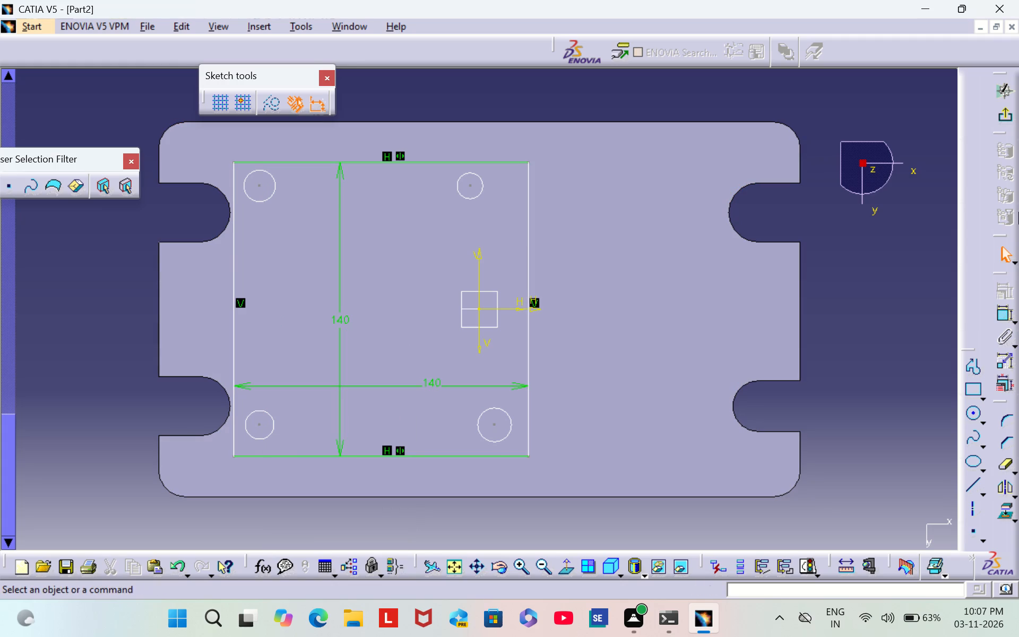
right_click(342, 386)
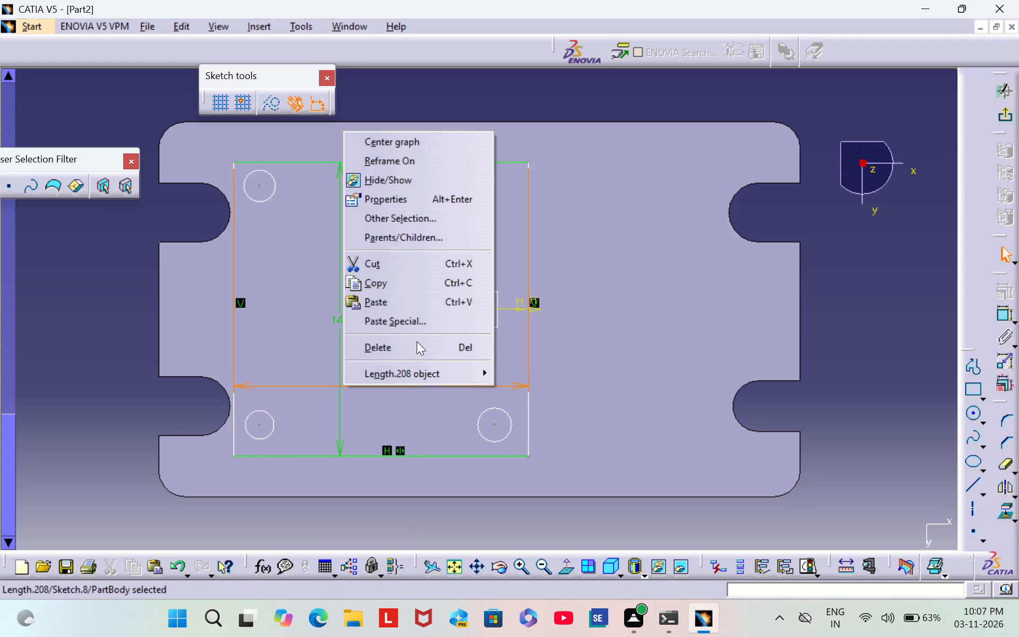
click(417, 340)
right_click(346, 322)
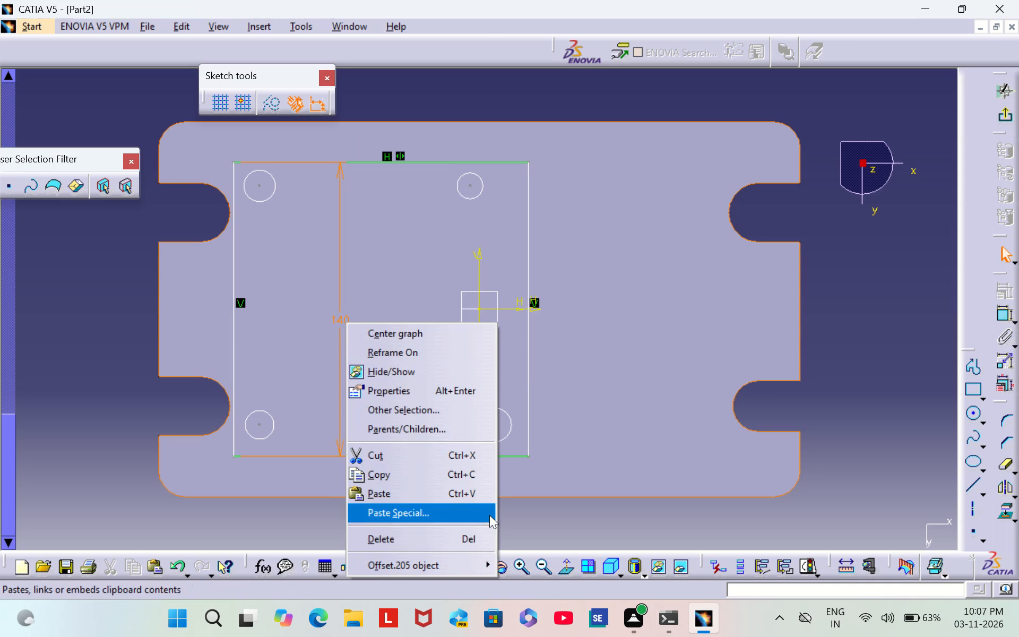
click(490, 533)
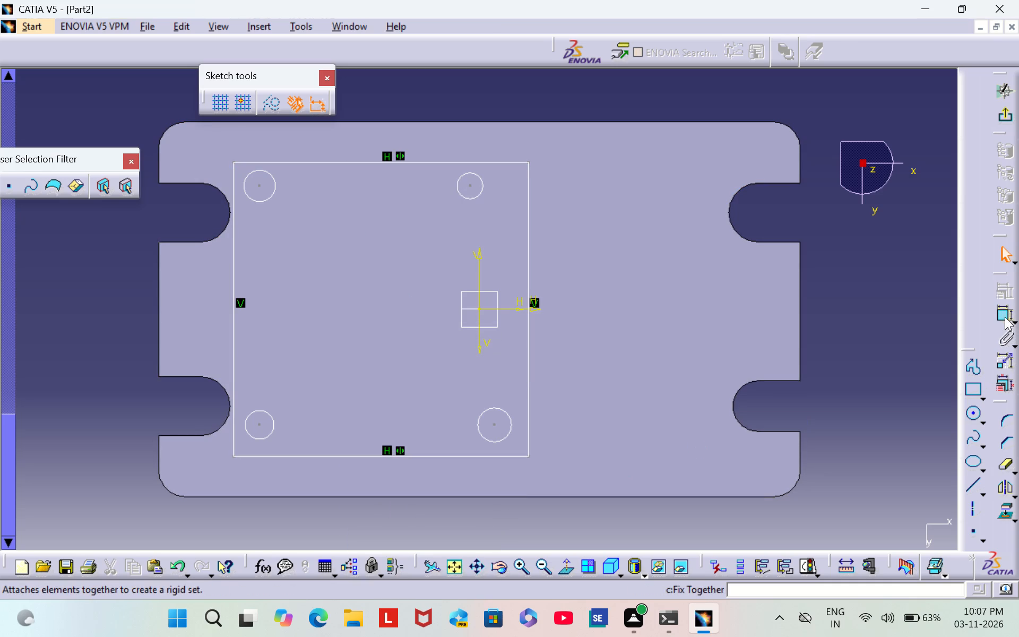
Dimension the upper-right circle's centre from the square's right side and set the offset to 20 mm.
double_click(1005, 316)
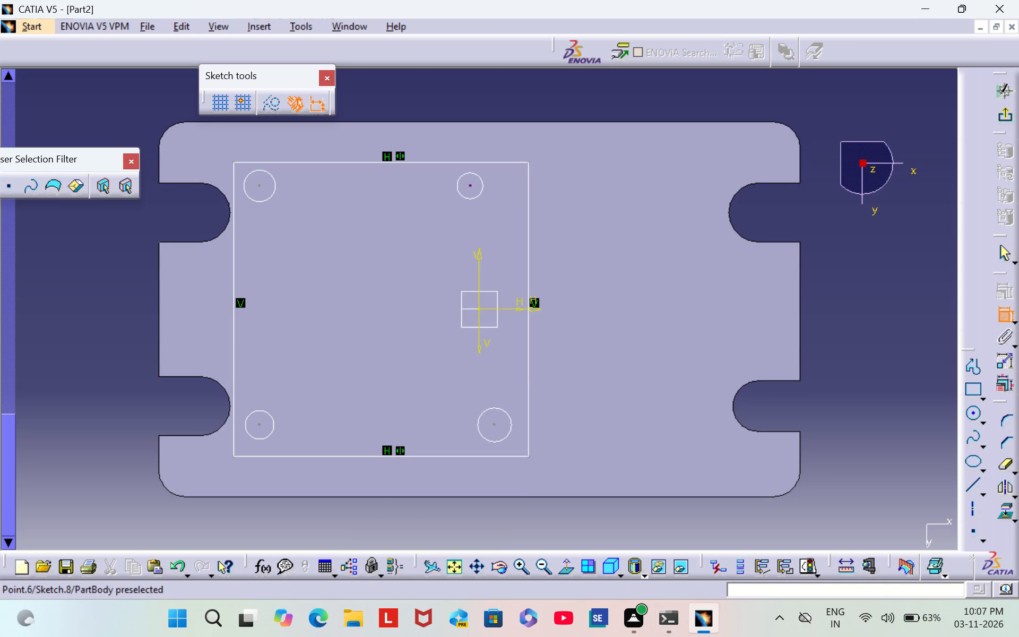
click(471, 185)
click(526, 187)
click(494, 139)
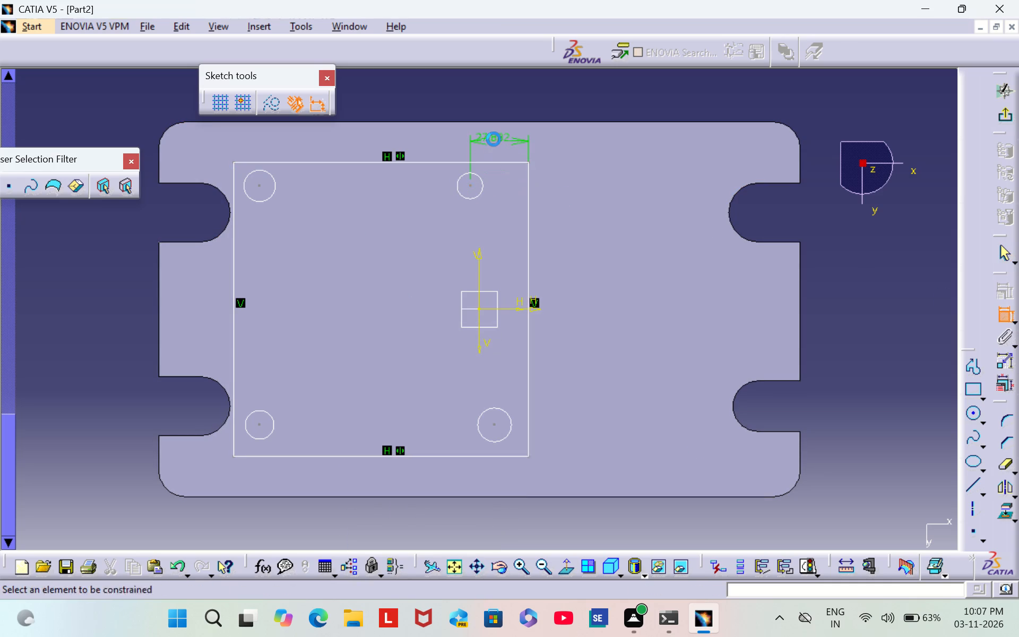
click(492, 142)
double_click(494, 138)
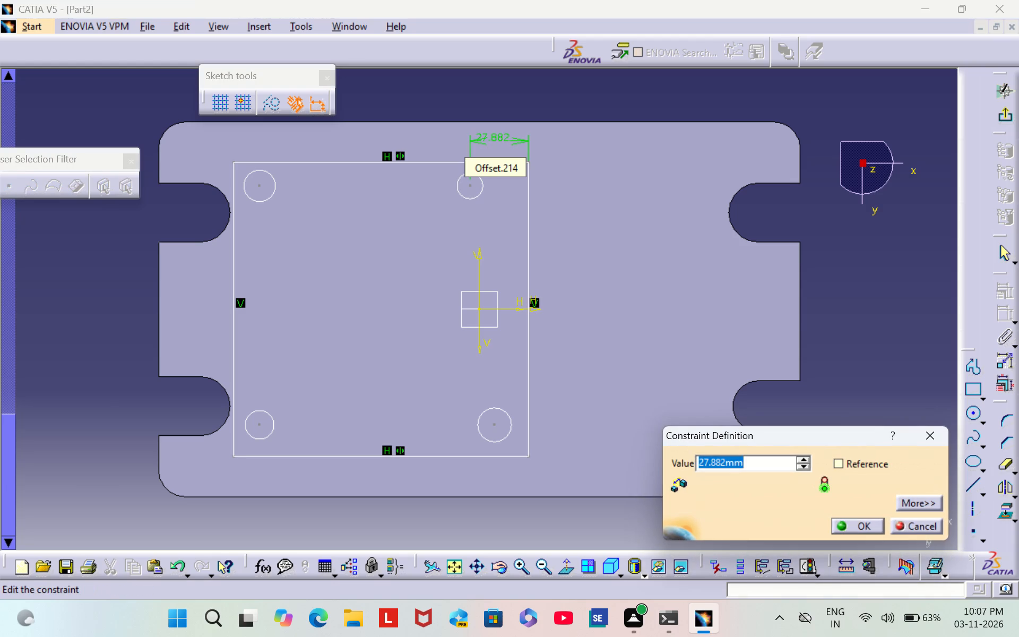
key(BackSpace)
text(20)
key(Return)
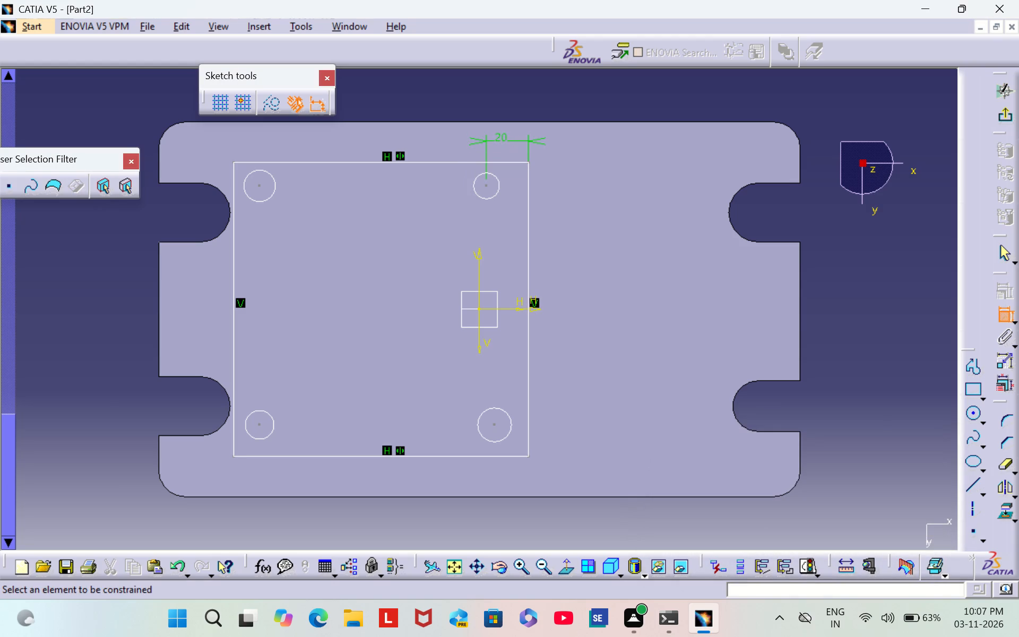
click(834, 273)
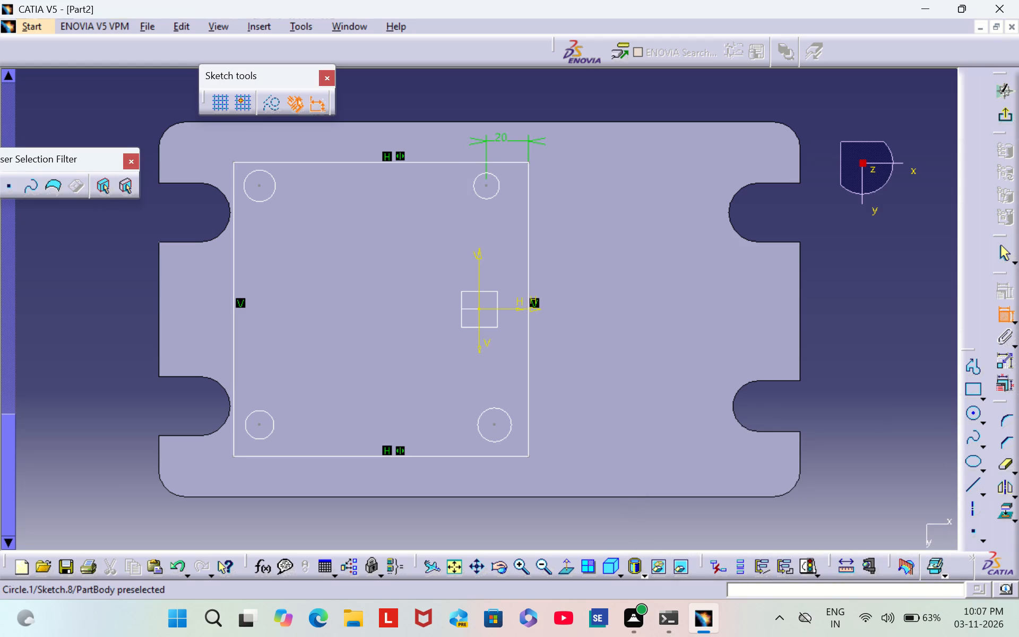
Dimension the upper-left circle's centre from the square's left side and set the offset to 20 mm.
click(258, 186)
click(233, 194)
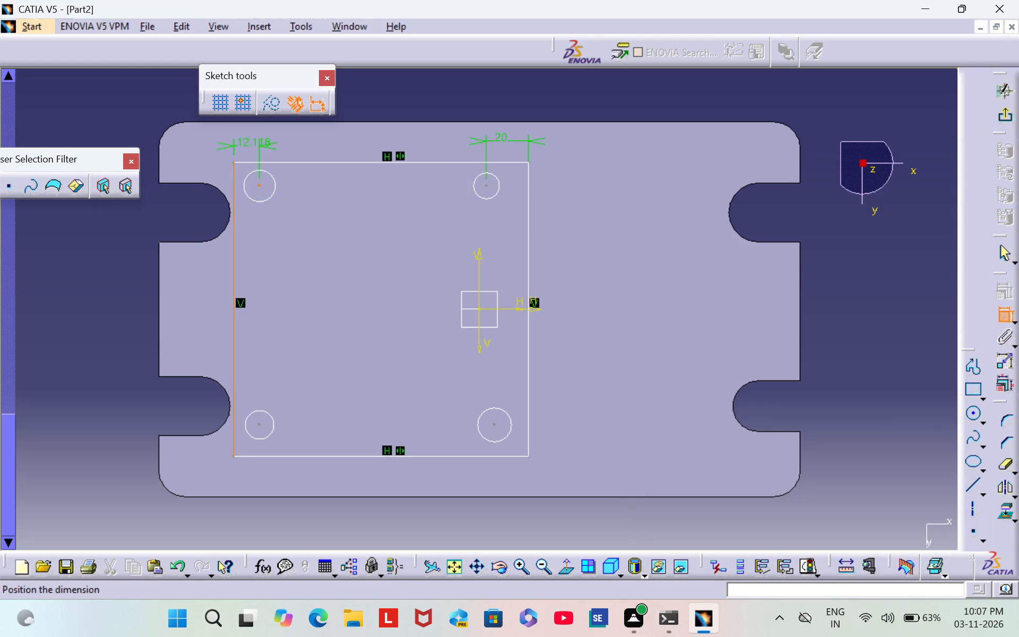
click(247, 144)
double_click(244, 141)
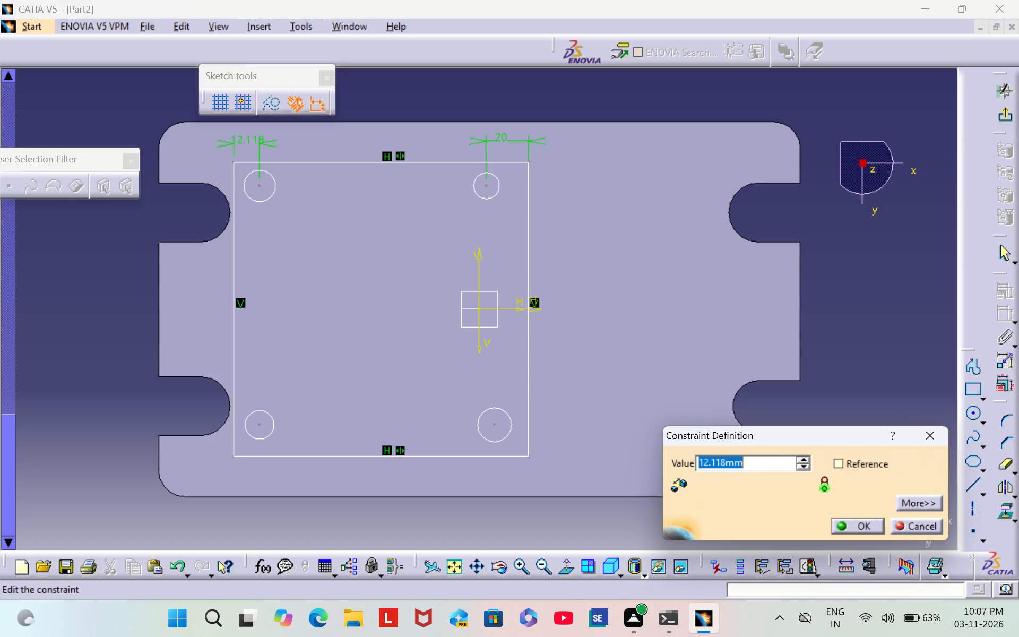
key(BackSpace)
text(20)
key(Return)
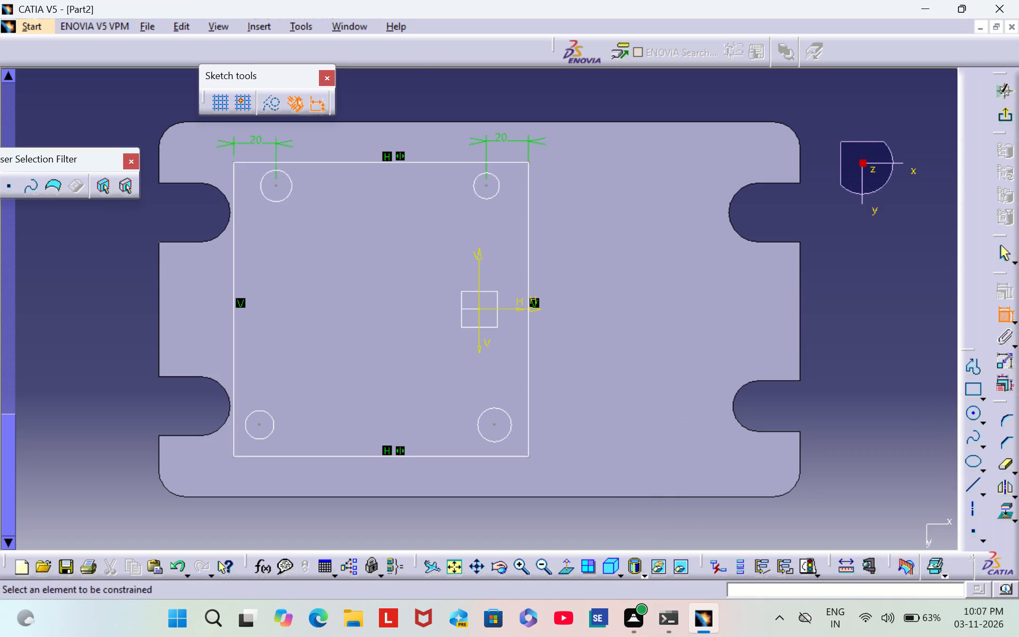
Dimension the lower-right circle's centre from the square's right side and set the offset to 20 mm.
click(494, 423)
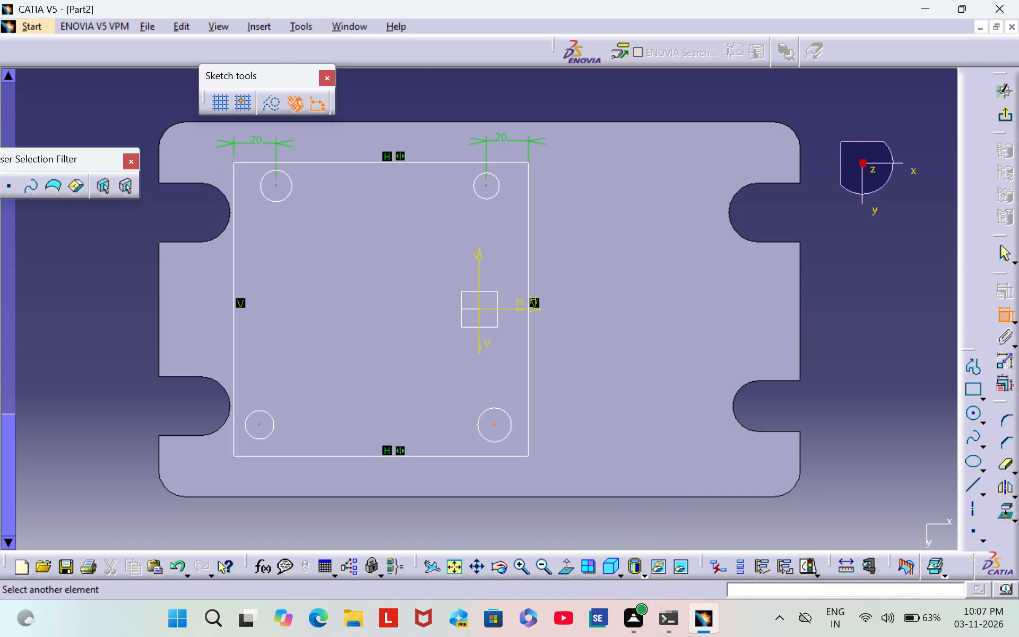
click(529, 438)
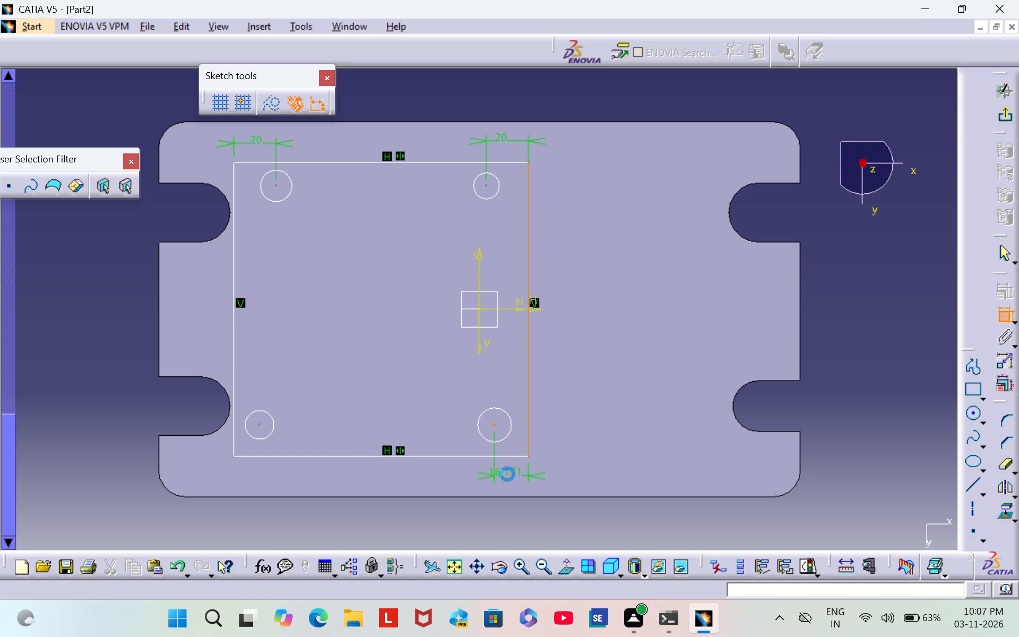
click(507, 474)
double_click(506, 472)
key(BackSpace)
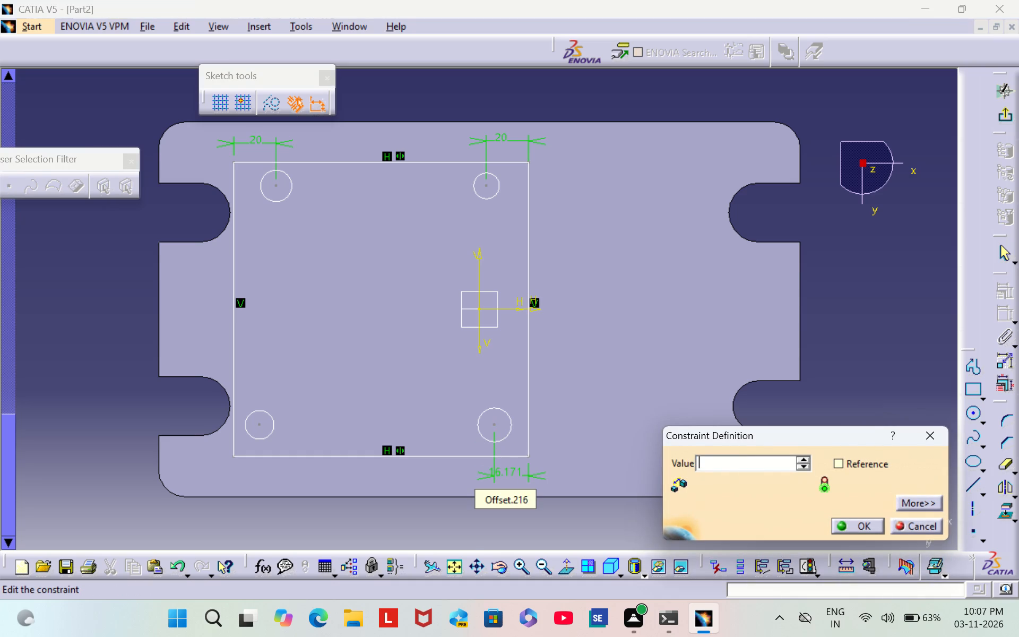
text(20)
key(Return)
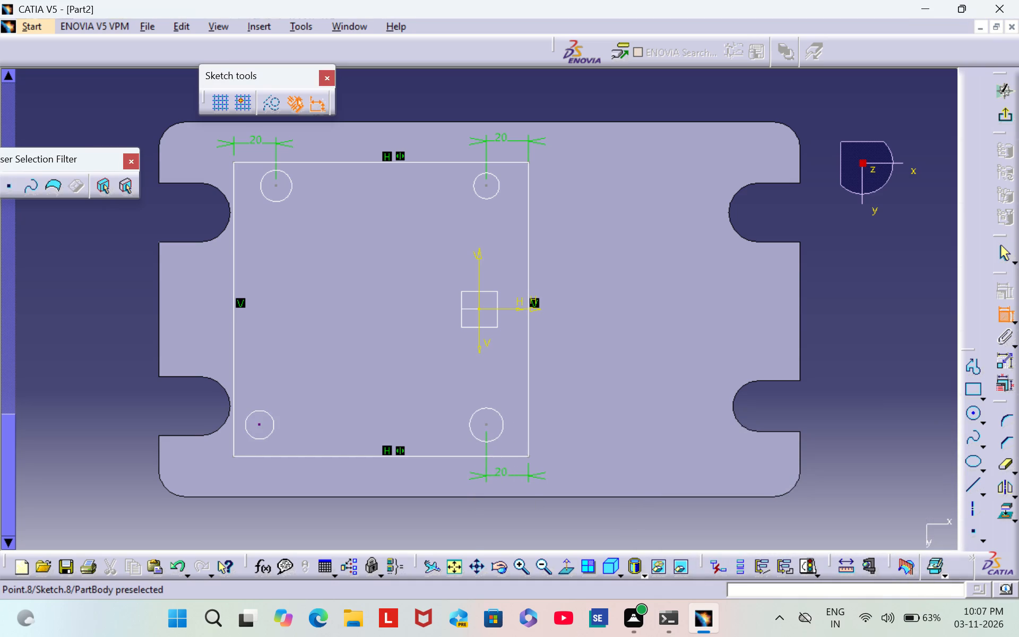
Dimension the lower-left circle's centre from the square's left side and set the offset to 20 mm.
click(258, 425)
click(235, 437)
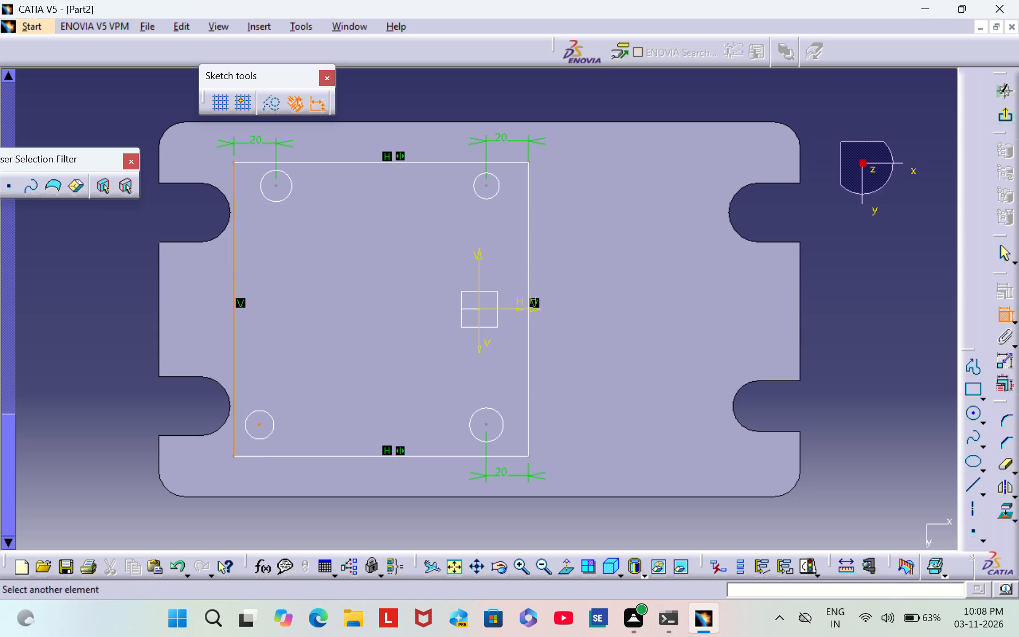
click(246, 479)
double_click(246, 477)
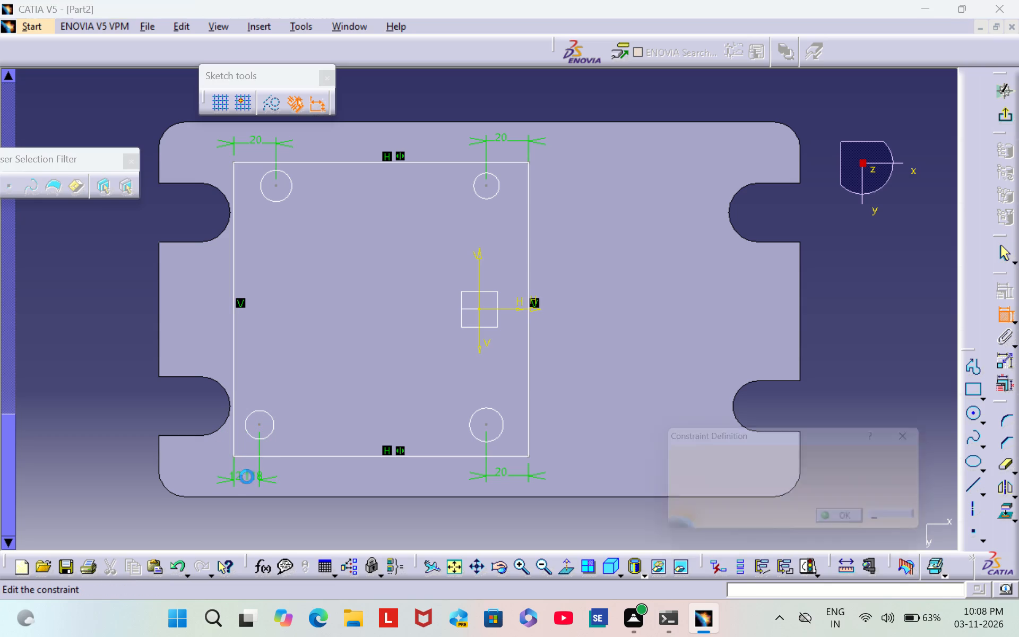
key(BackSpace)
text(20)
key(Return)
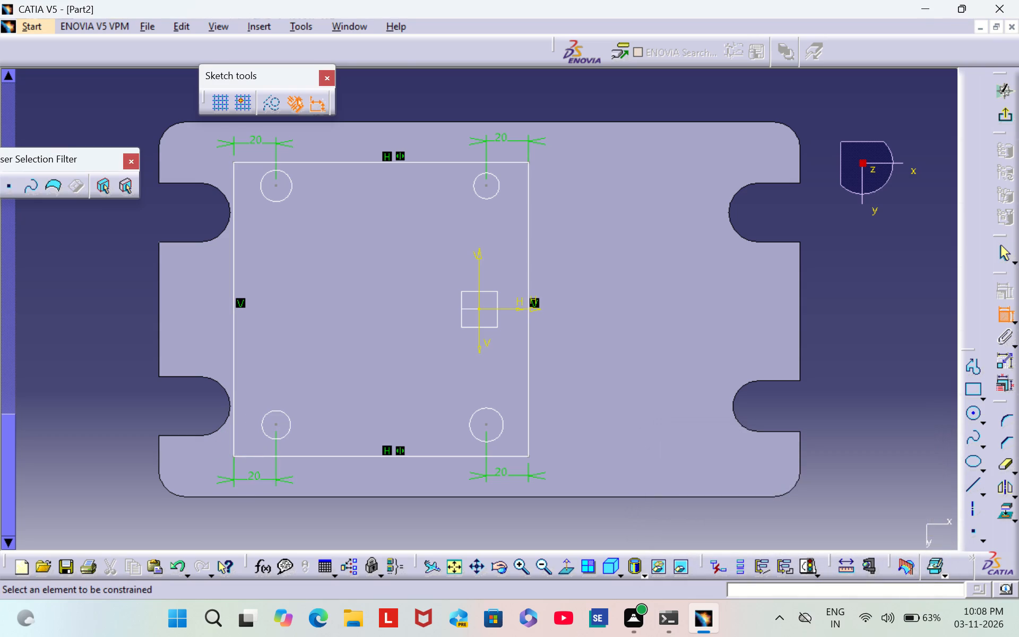
Dimension the upper-left circle's centre from the square's top side and set the offset to 20 mm.
click(276, 185)
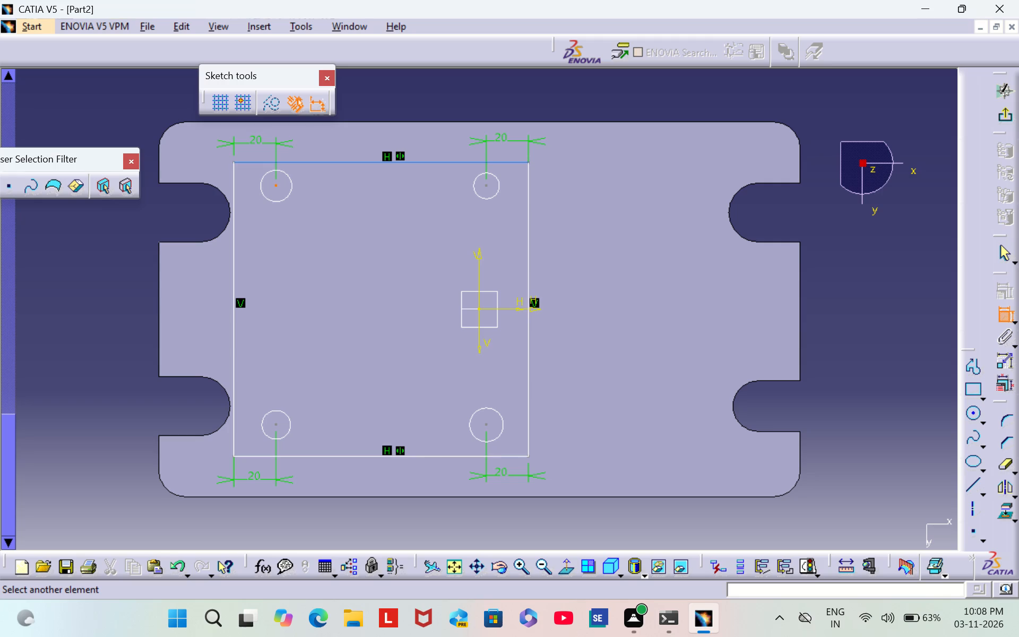
click(293, 163)
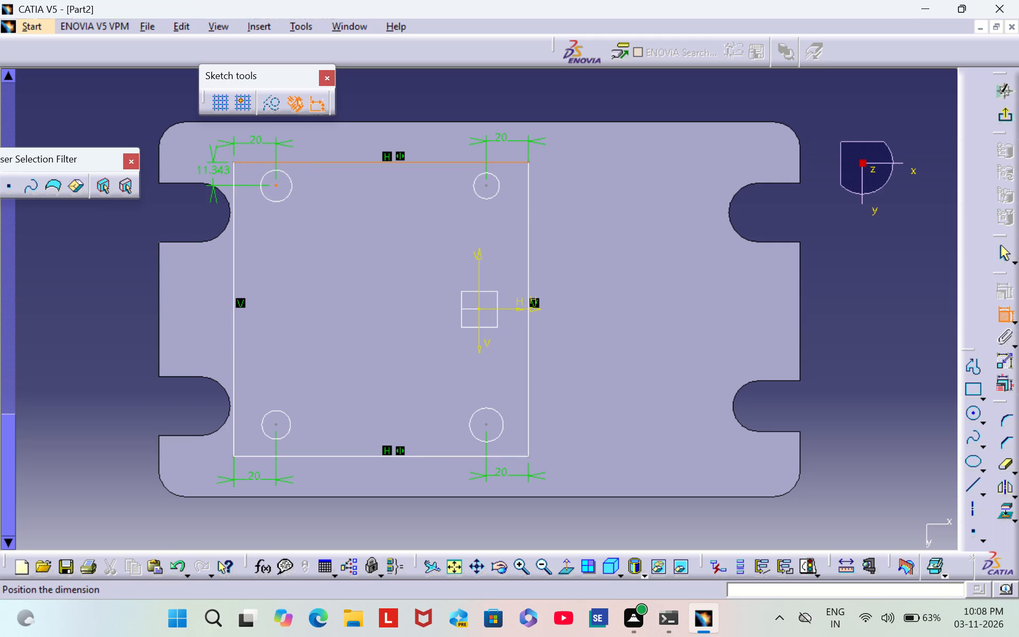
click(212, 179)
double_click(212, 173)
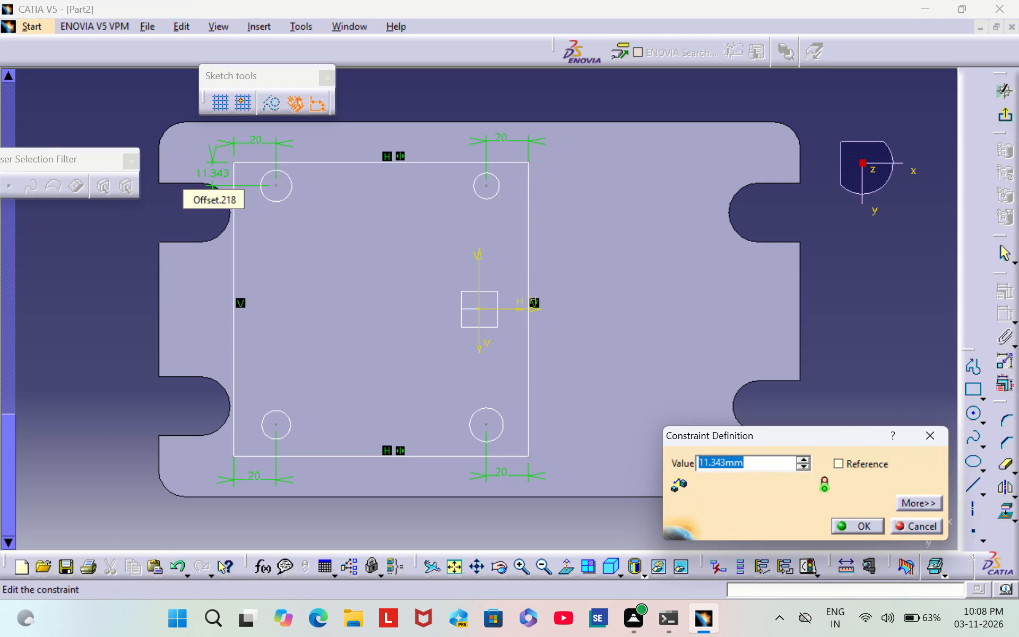
key(BackSpace)
text(20)
key(Return)
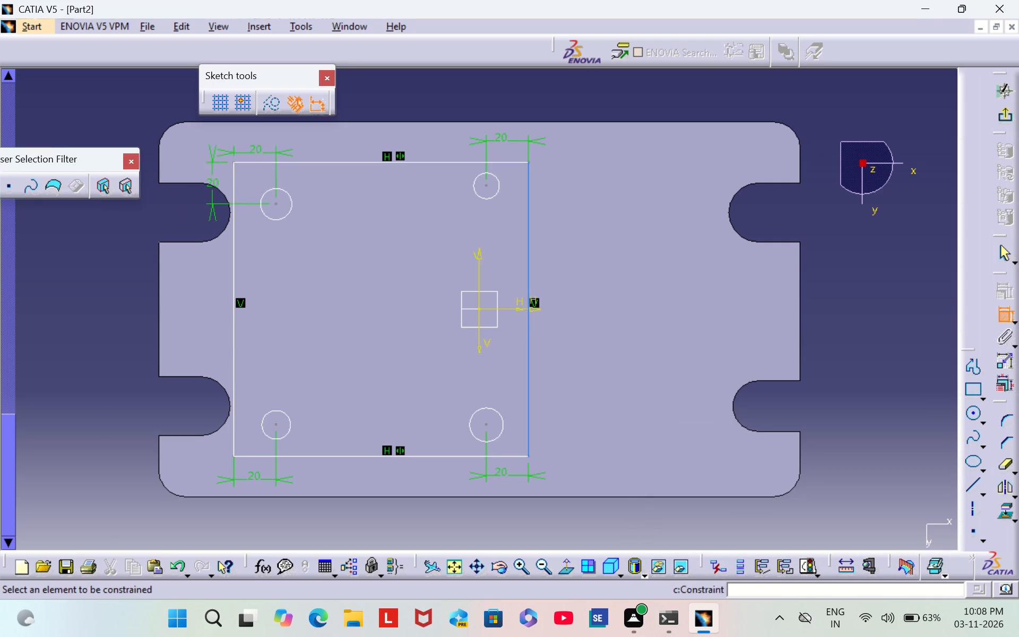
Dimension the upper-right circle's centre from the square's top side and set the offset to 20 mm.
click(486, 185)
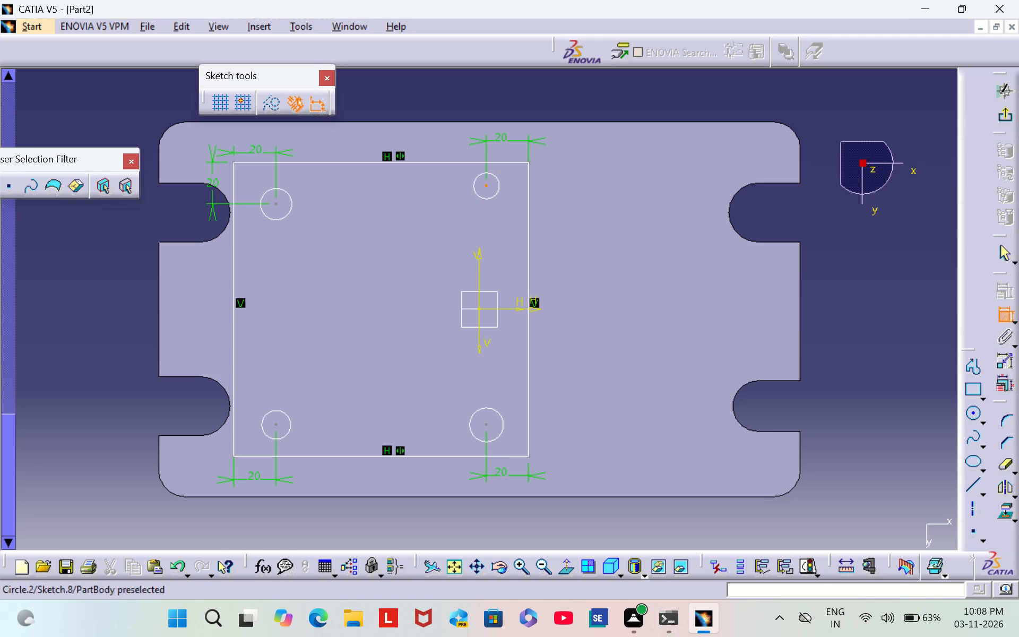
click(487, 163)
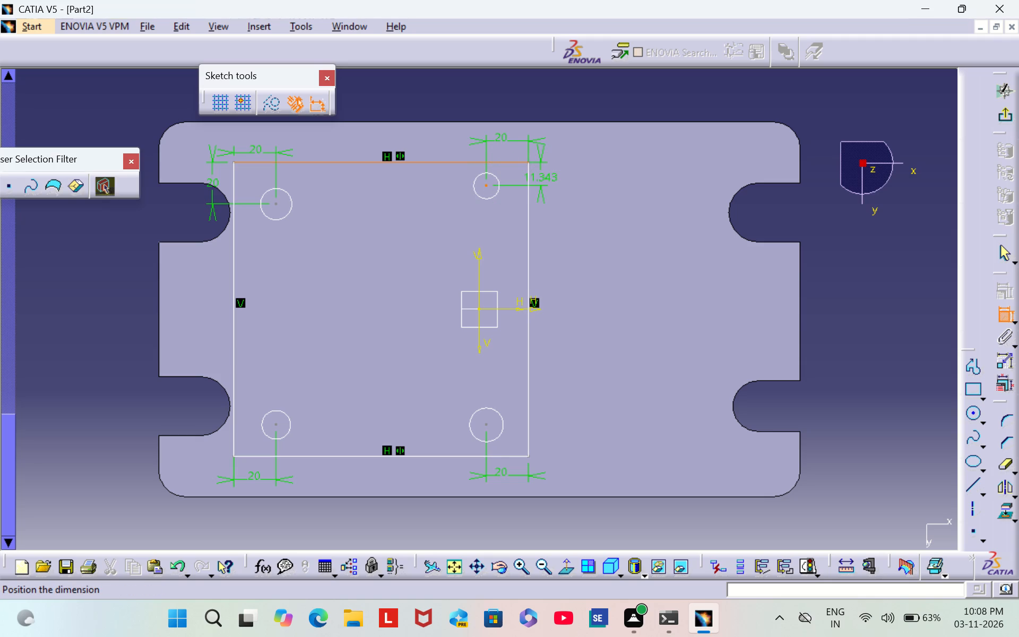
click(547, 179)
click(545, 175)
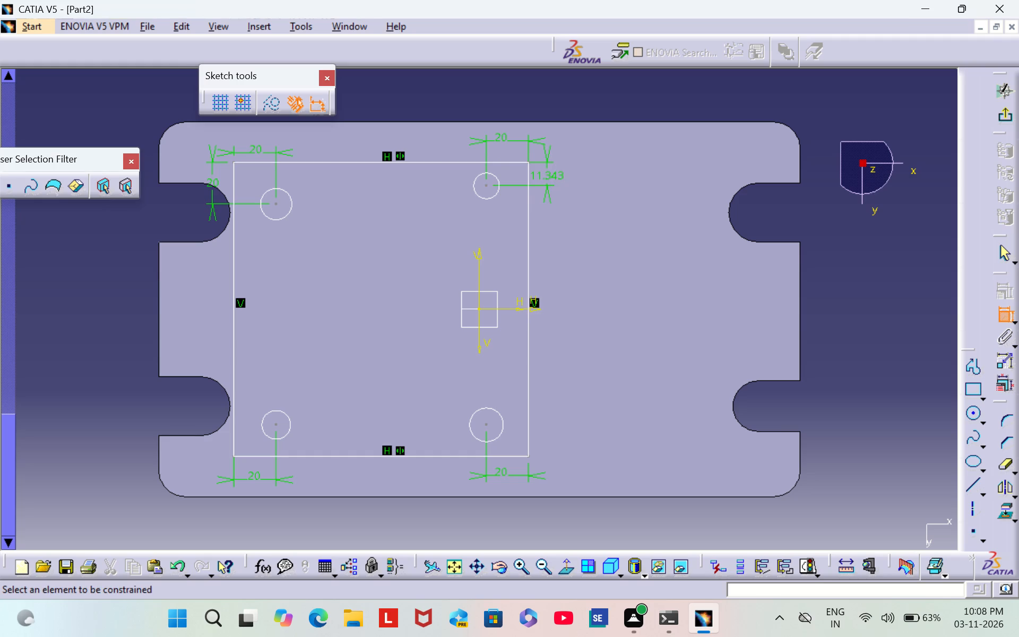
double_click(540, 177)
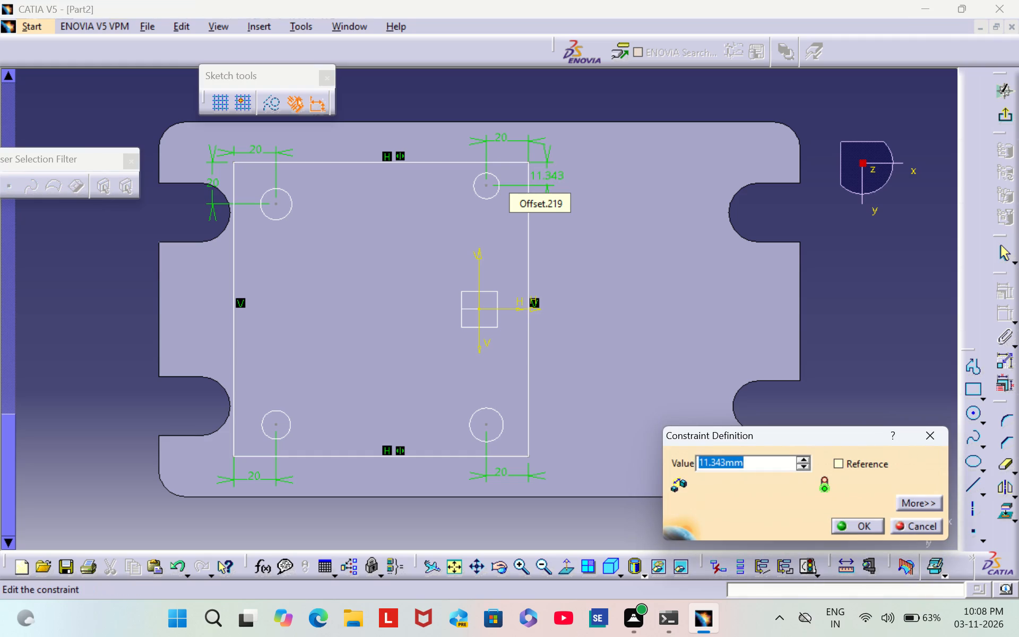
key(BackSpace)
text(20)
key(Return)
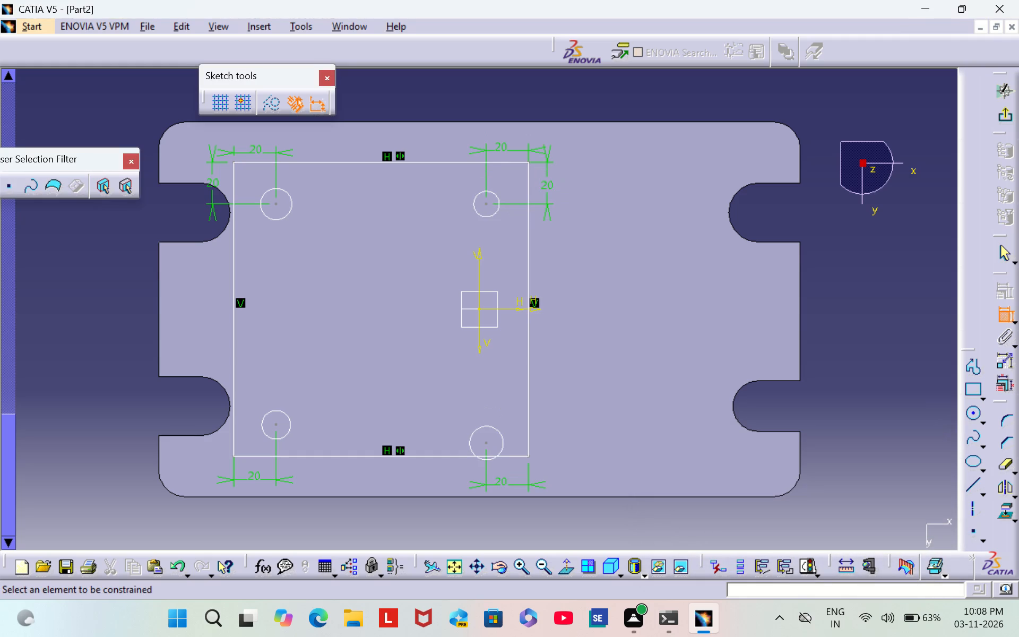
Dimension the lower-right circle's centre from the square's bottom side and set the offset to 20 mm.
click(487, 443)
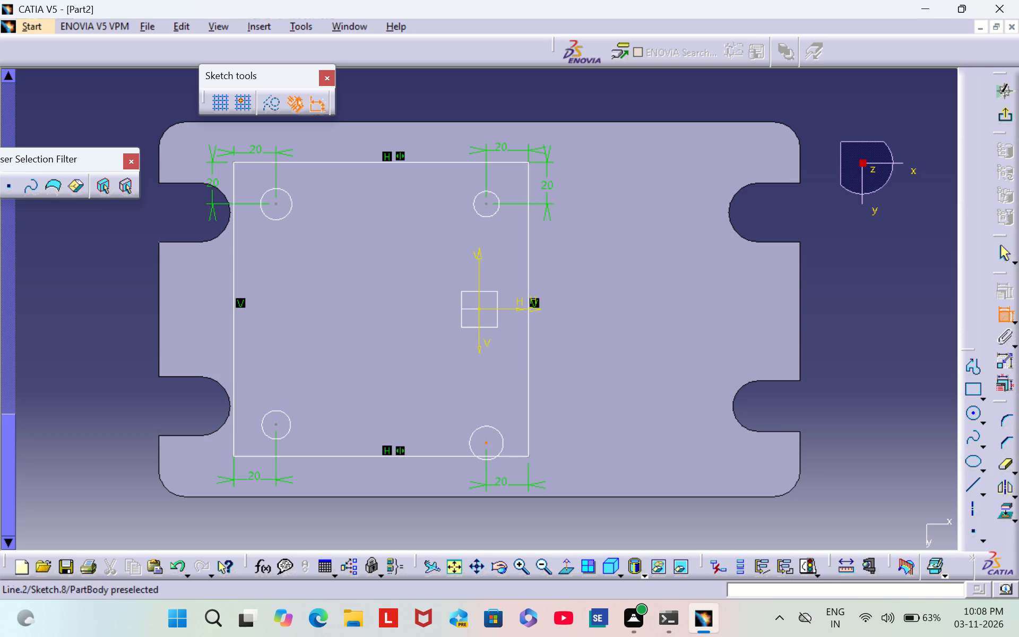
click(459, 456)
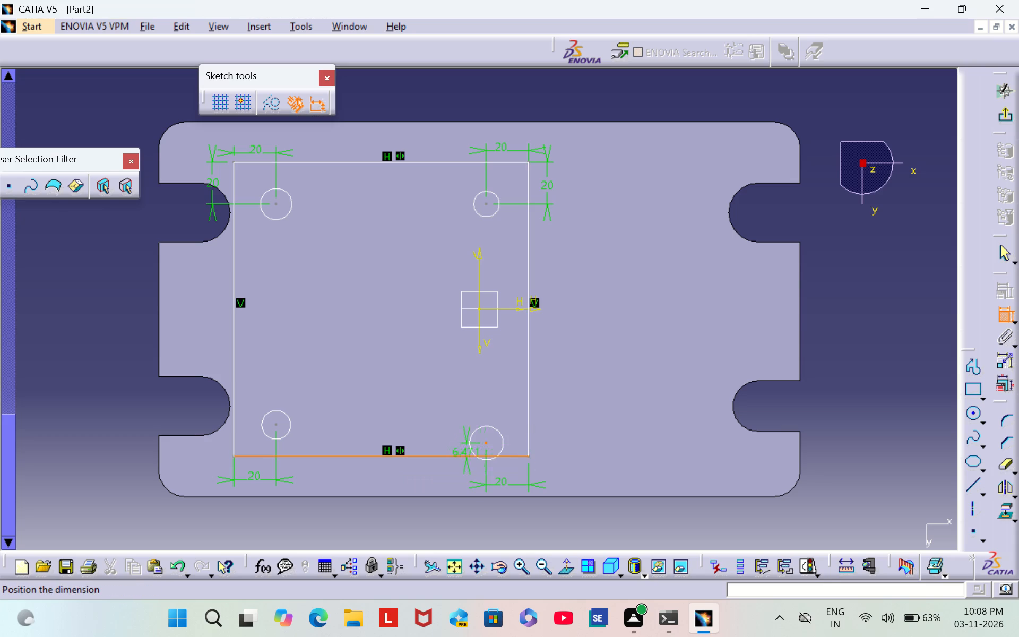
click(568, 453)
double_click(569, 452)
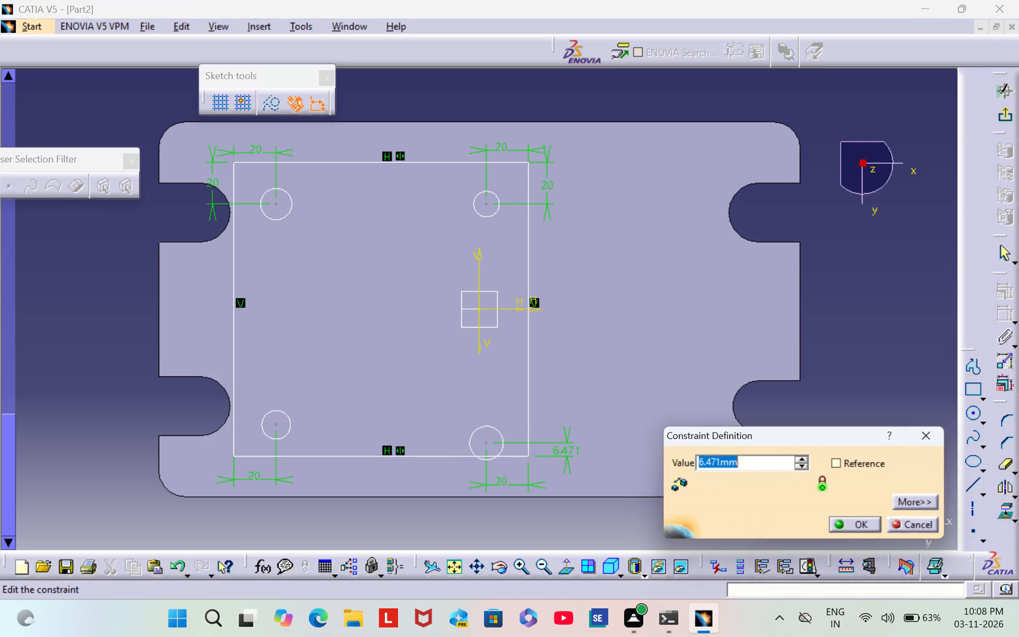
key(BackSpace)
text(20)
key(Return)
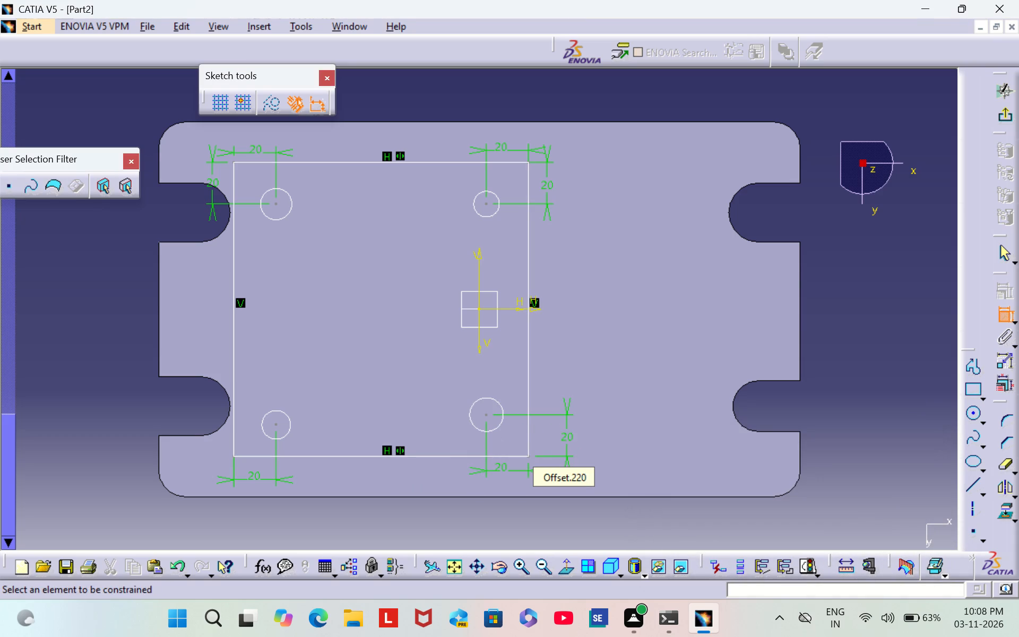
Dimension the lower-left circle's centre from the square's bottom side and set the offset to 20 mm.
click(274, 426)
click(283, 454)
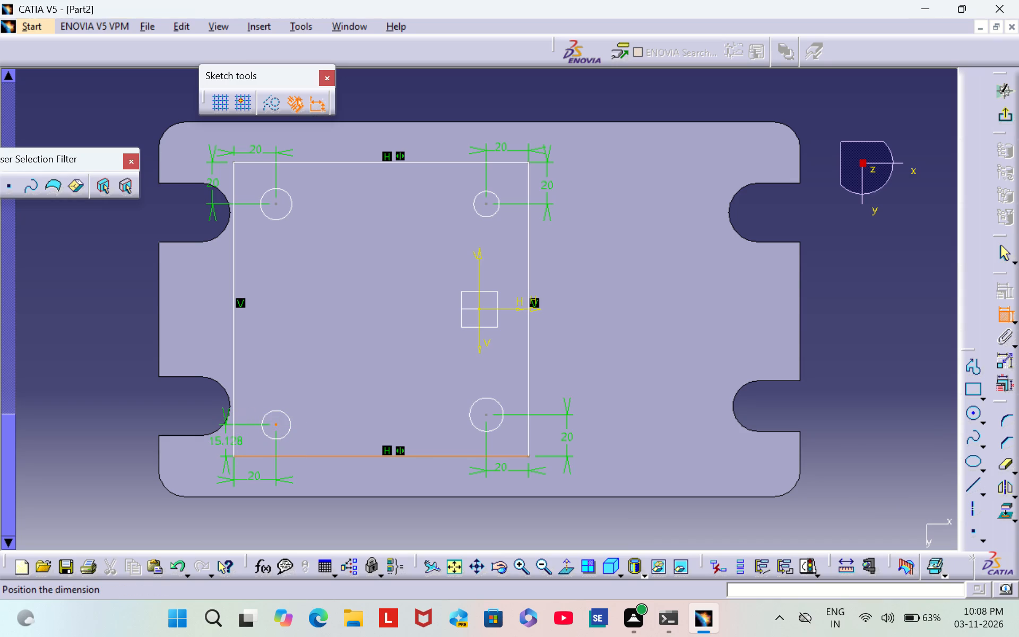
click(222, 445)
double_click(218, 442)
key(BackSpace)
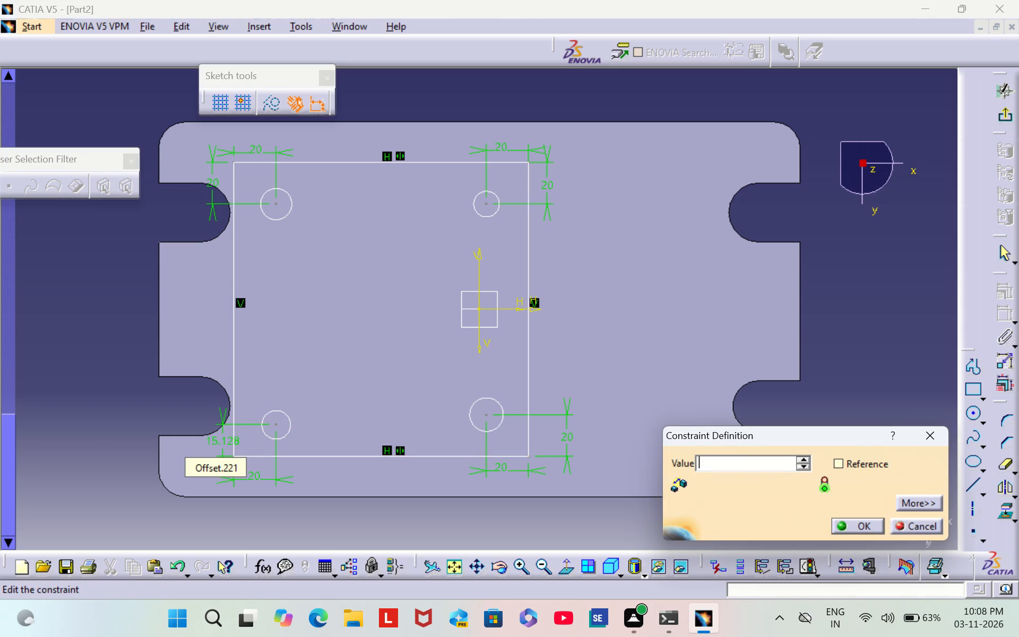
text(20)
key(Return)
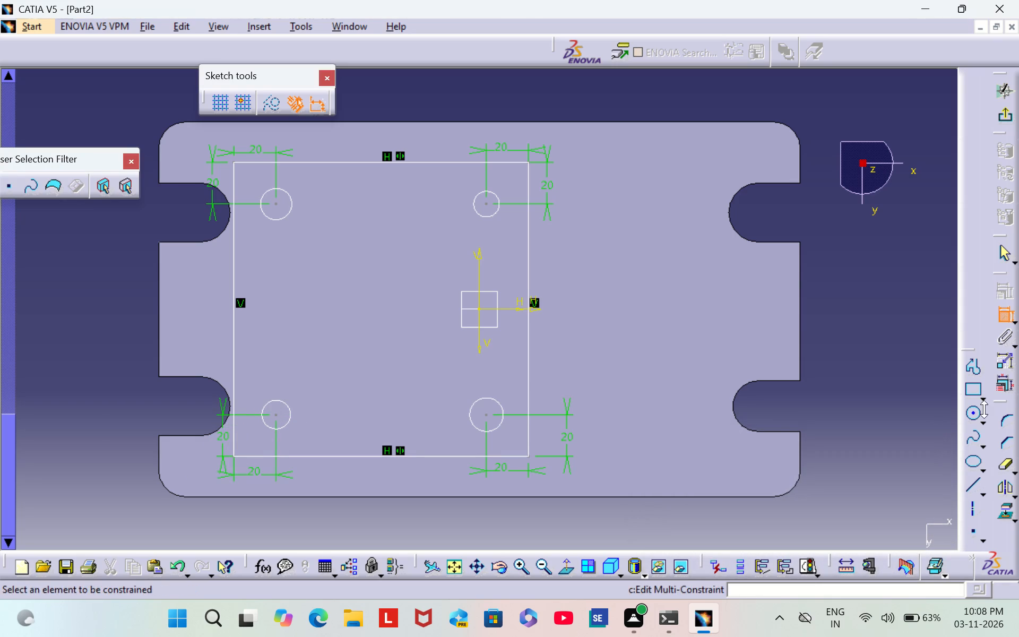
click(894, 418)
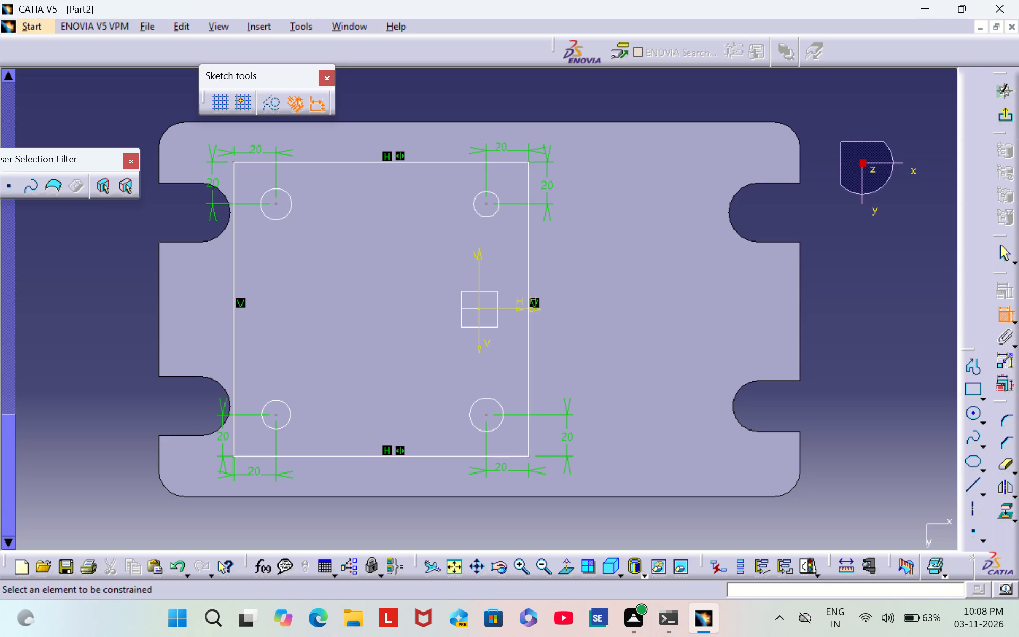
Dimension the horizontal spacing between the centres of the two upper circles.
click(277, 202)
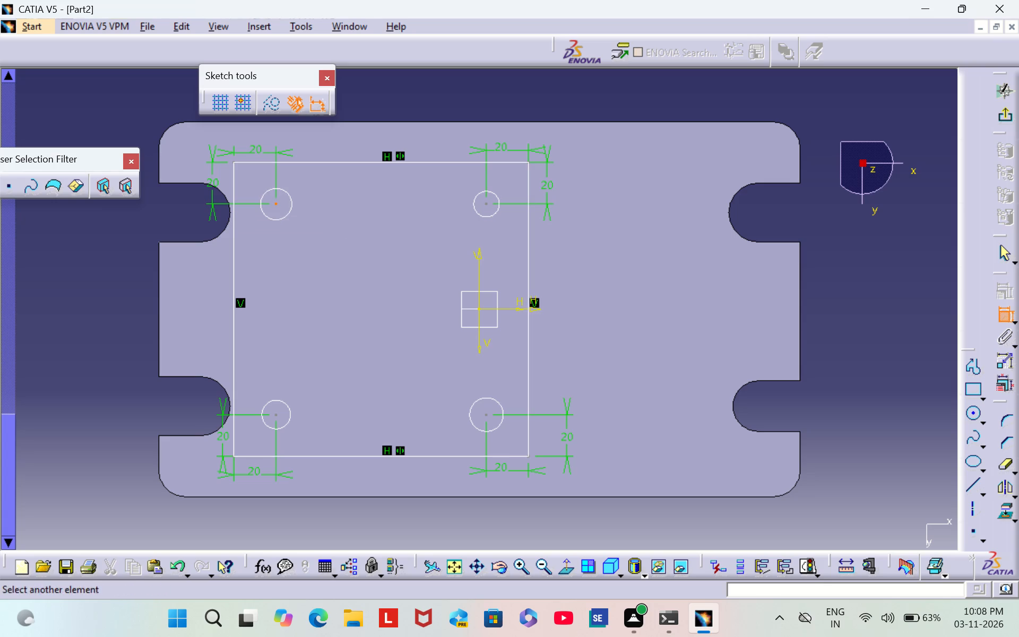
click(486, 203)
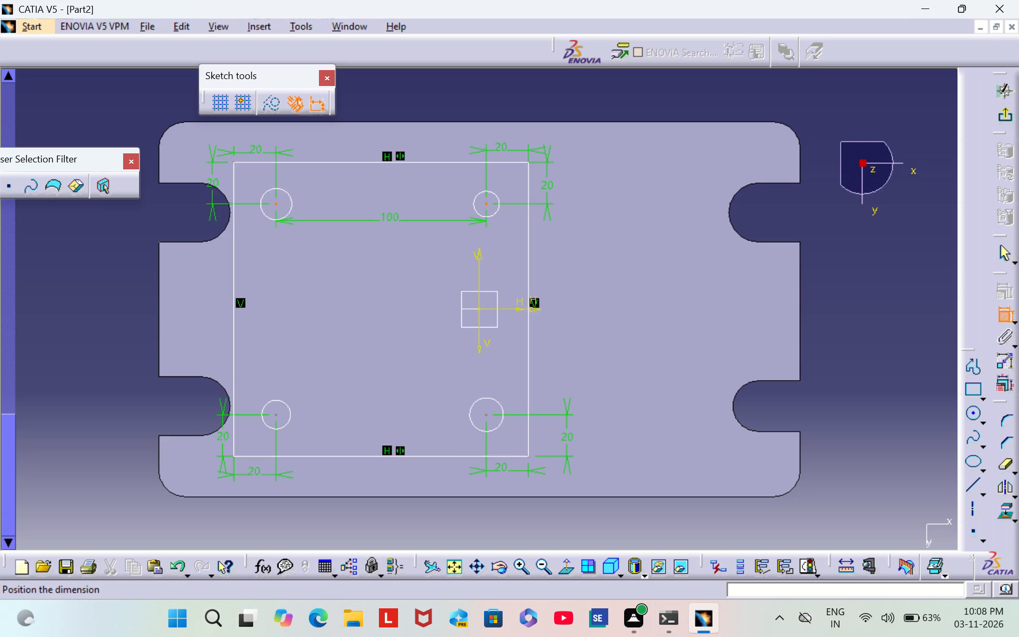
click(381, 221)
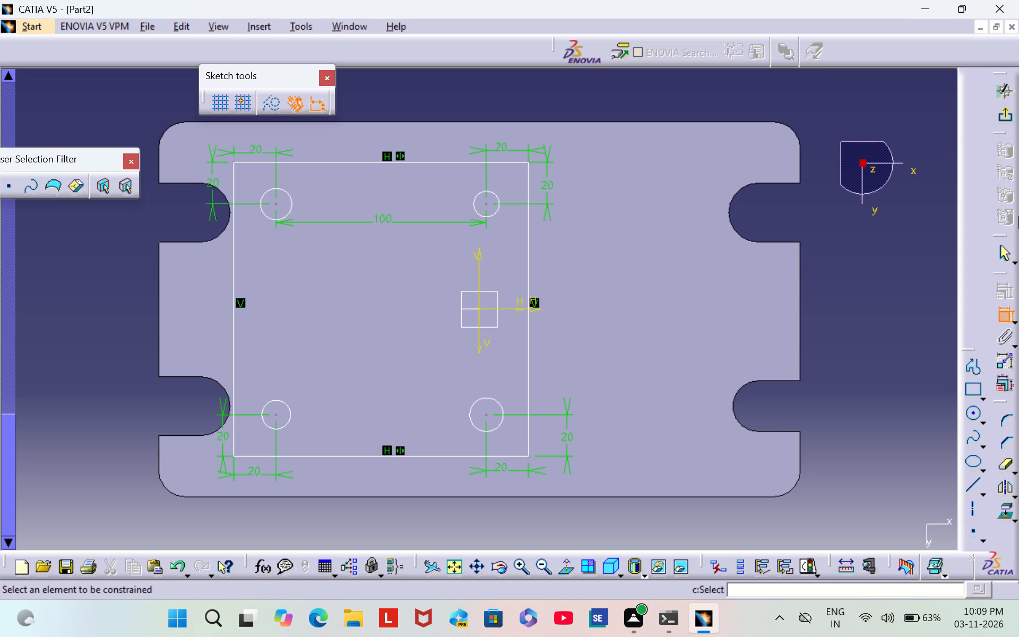
click(1005, 313)
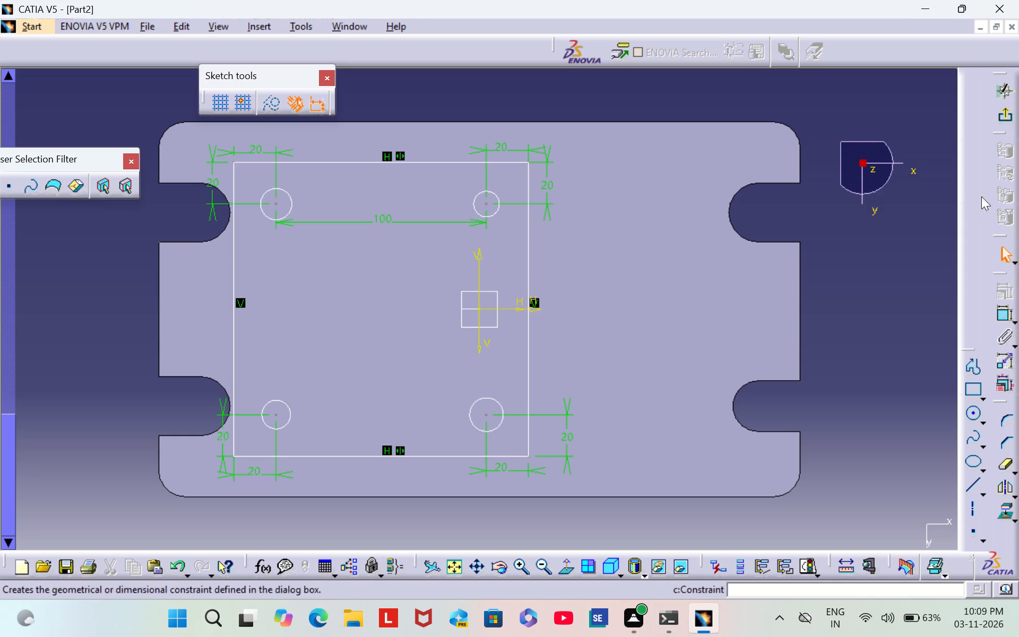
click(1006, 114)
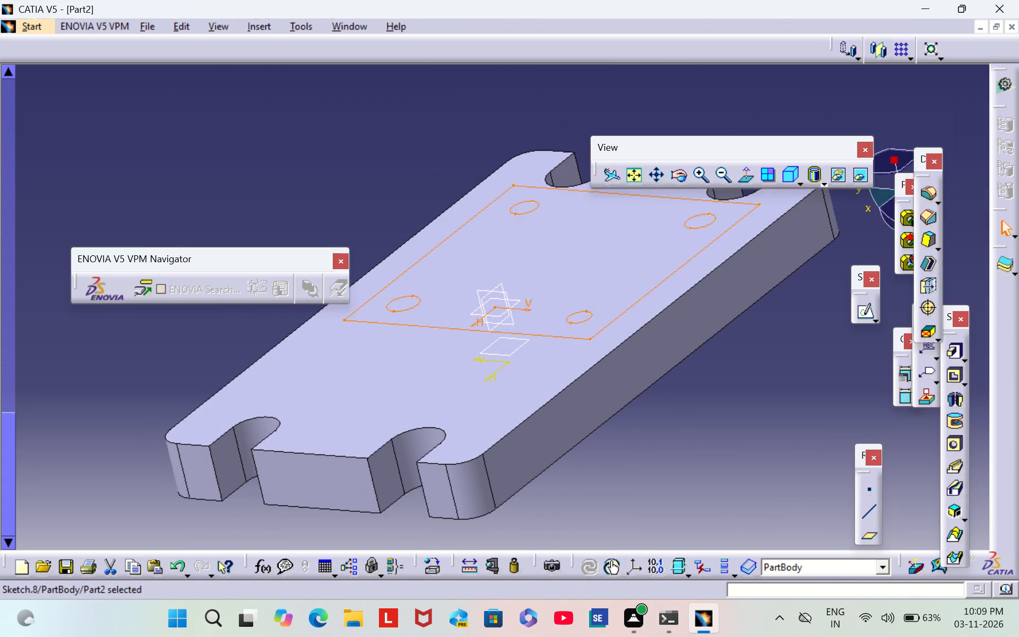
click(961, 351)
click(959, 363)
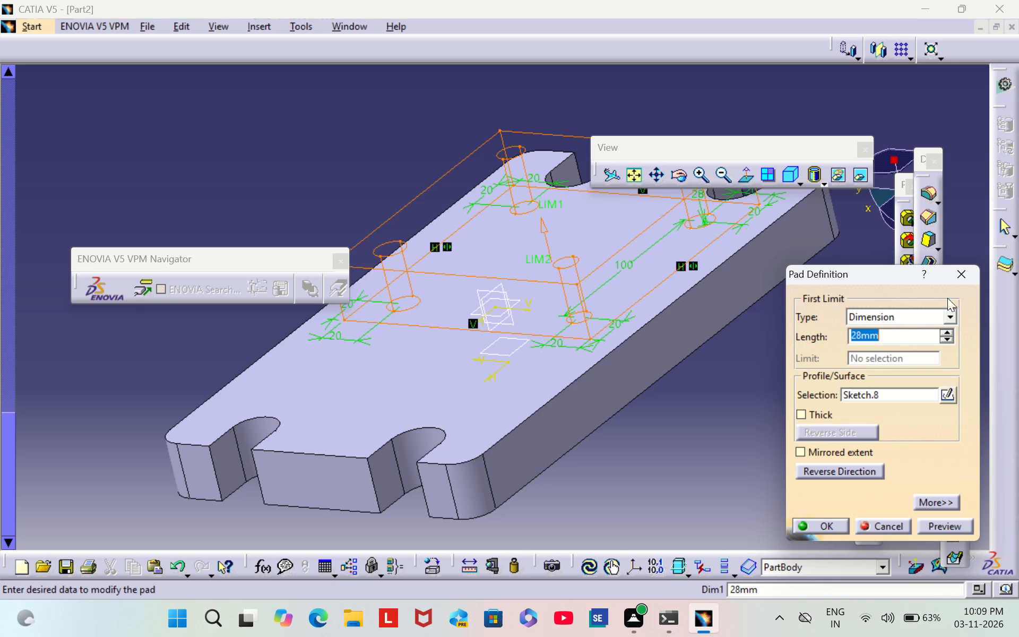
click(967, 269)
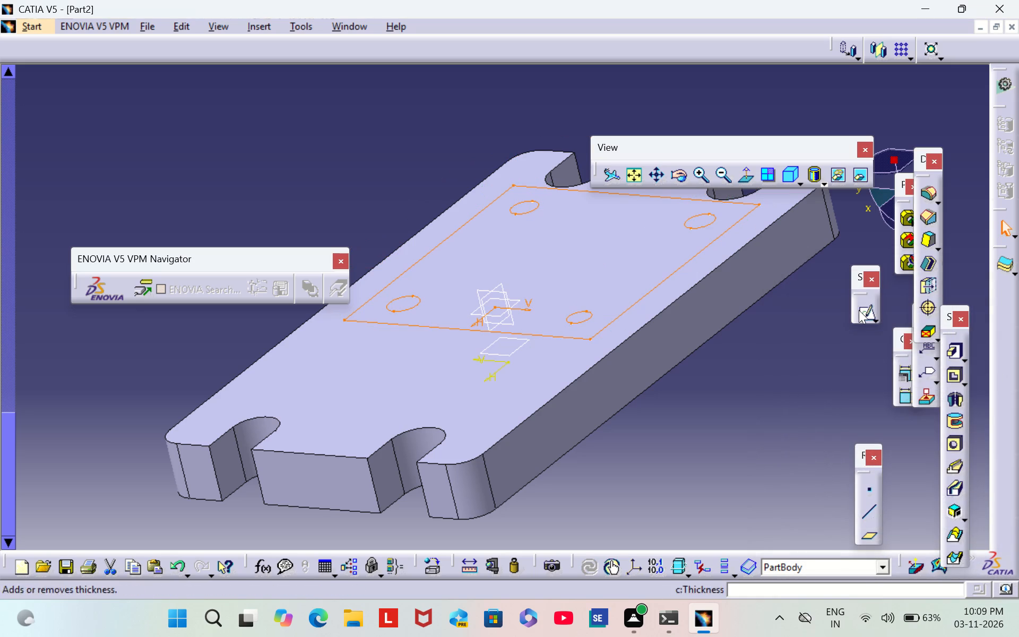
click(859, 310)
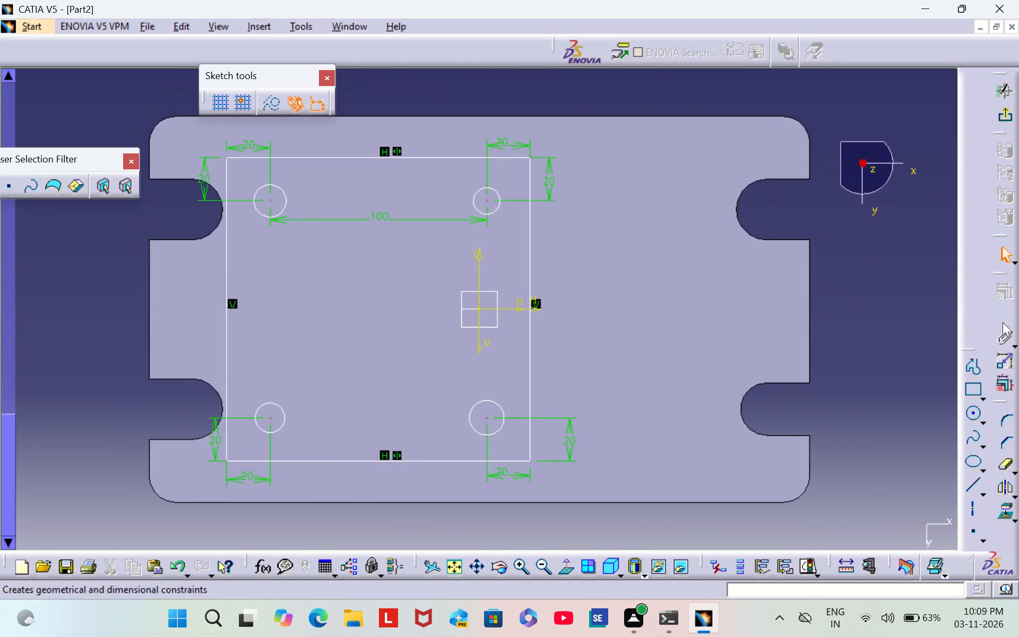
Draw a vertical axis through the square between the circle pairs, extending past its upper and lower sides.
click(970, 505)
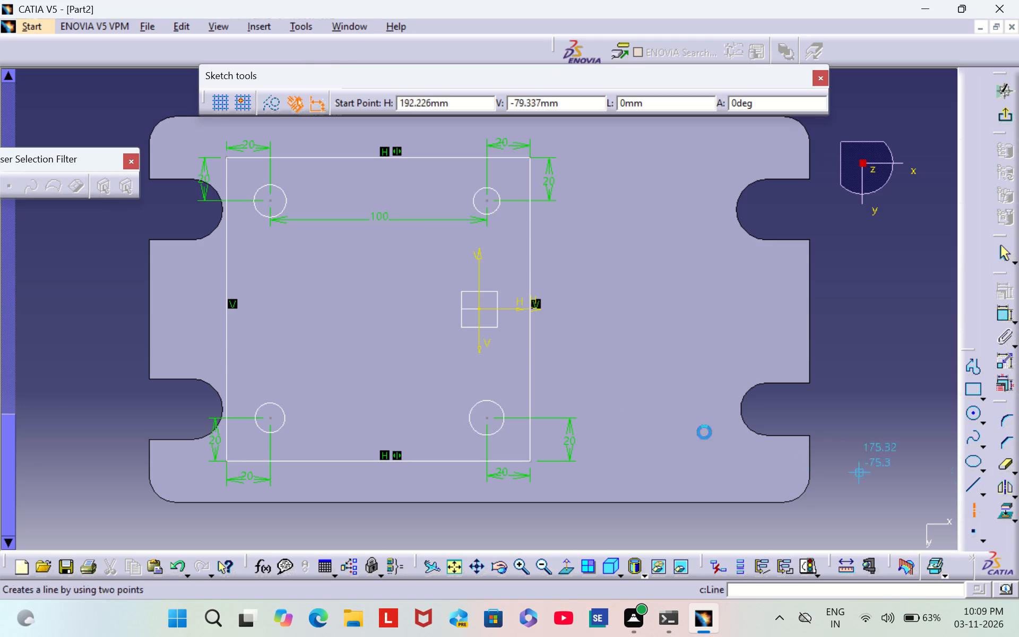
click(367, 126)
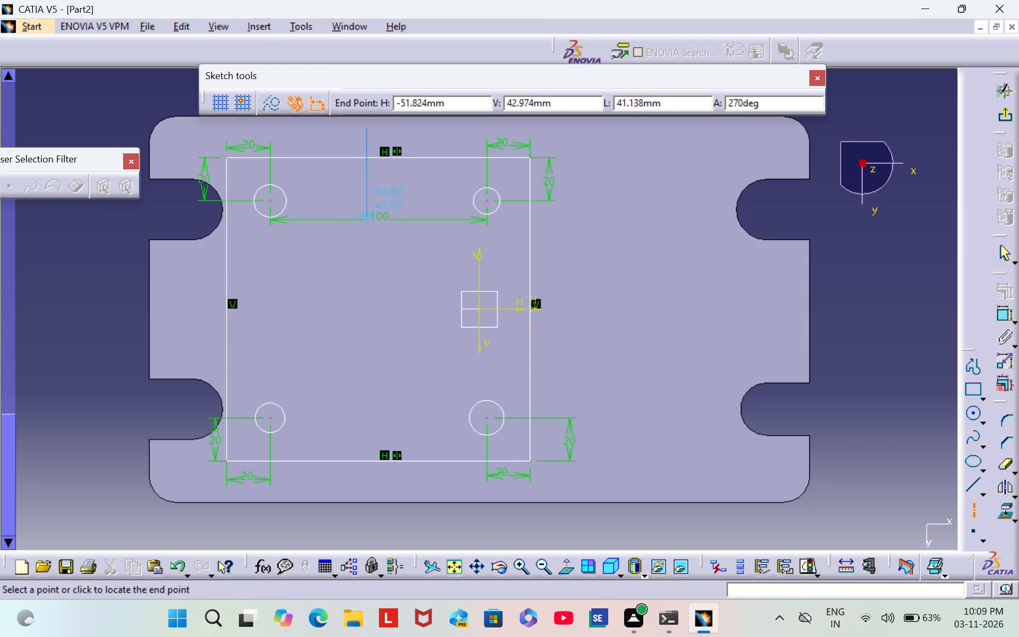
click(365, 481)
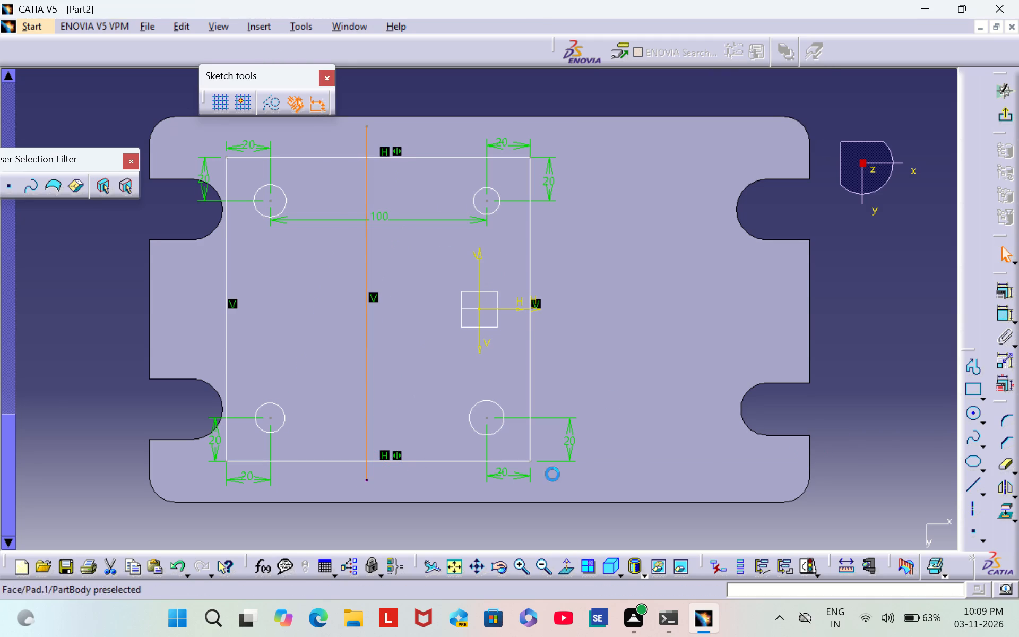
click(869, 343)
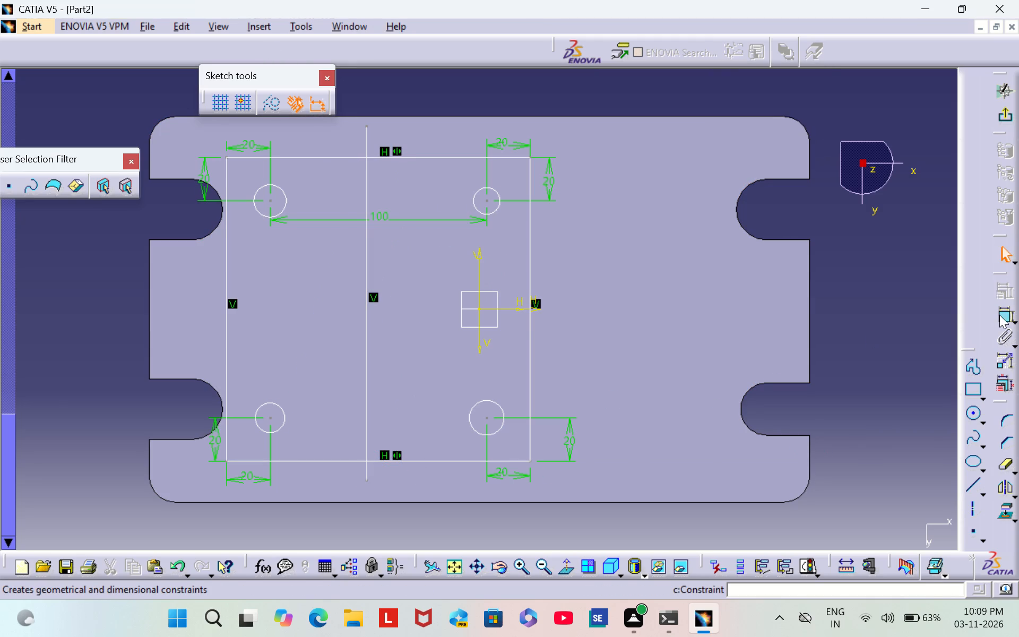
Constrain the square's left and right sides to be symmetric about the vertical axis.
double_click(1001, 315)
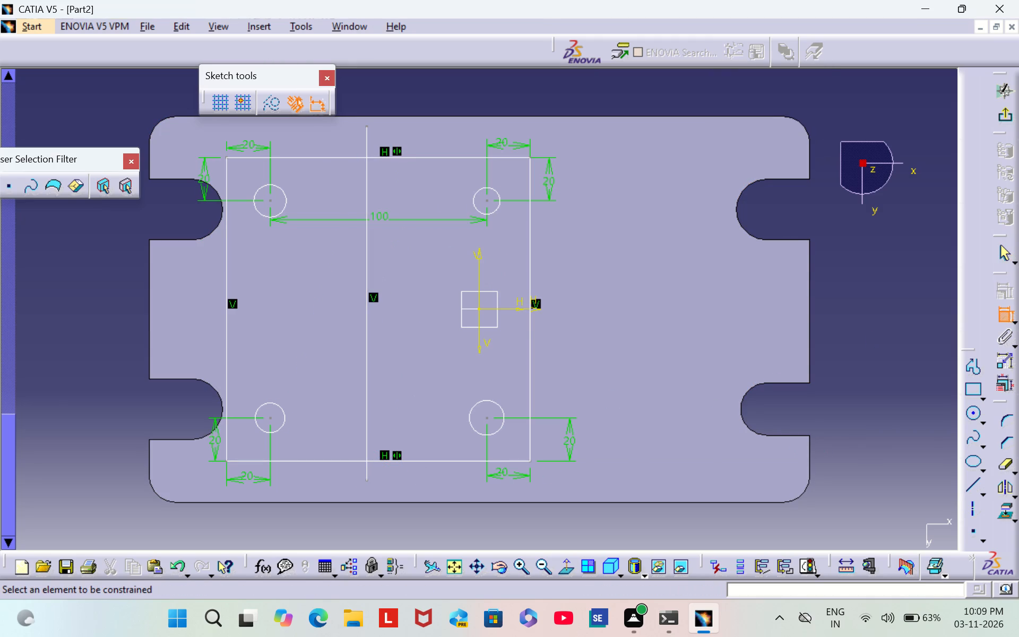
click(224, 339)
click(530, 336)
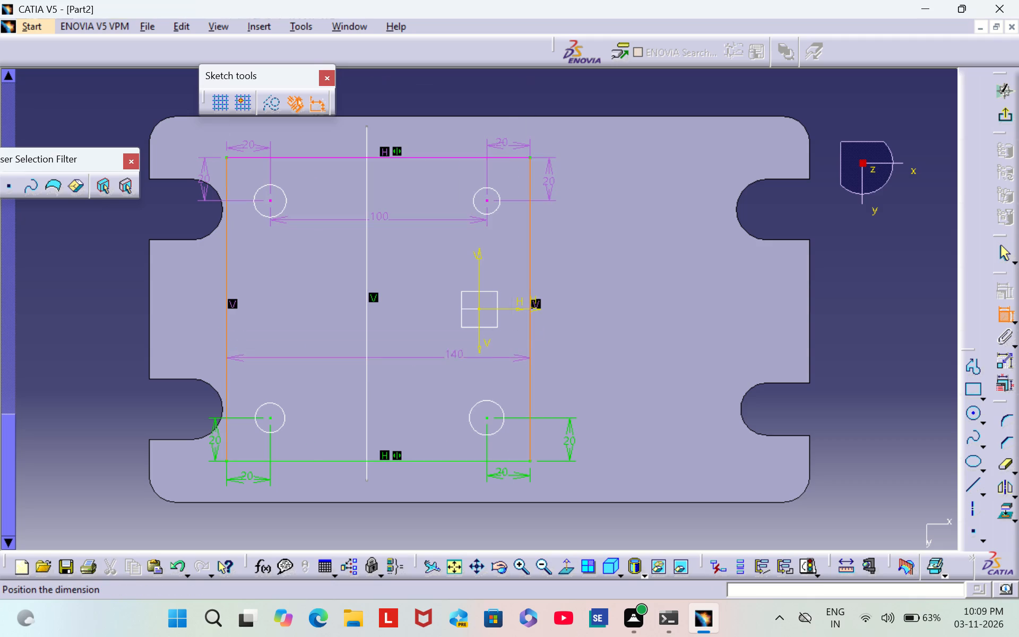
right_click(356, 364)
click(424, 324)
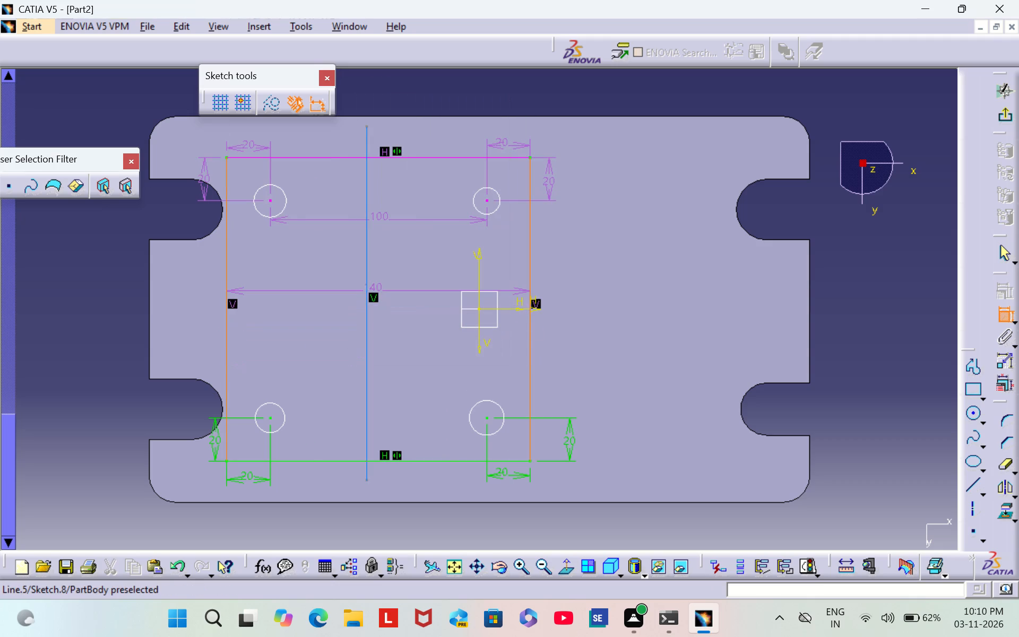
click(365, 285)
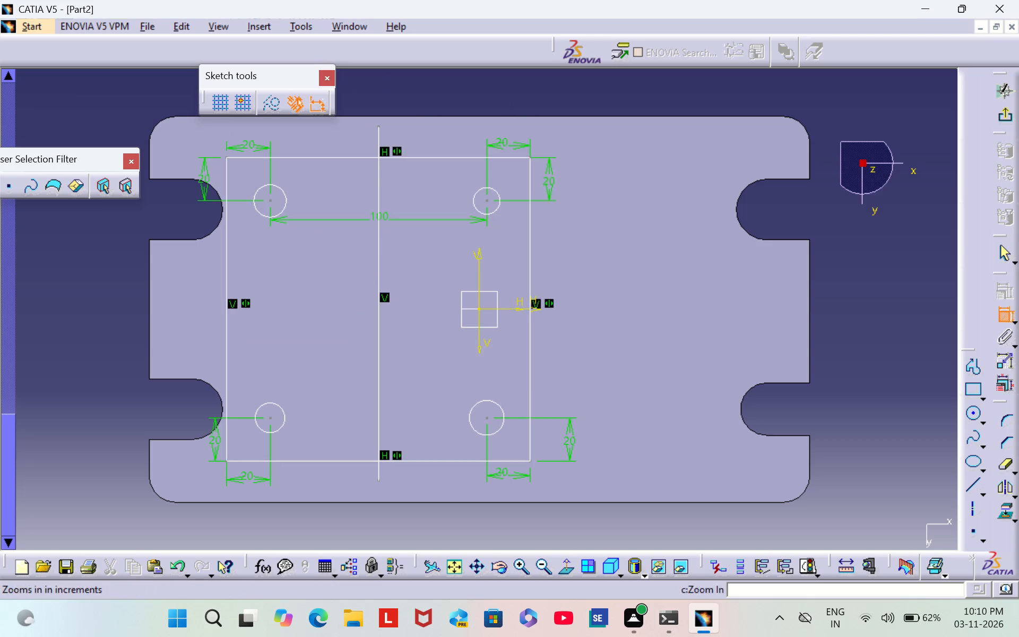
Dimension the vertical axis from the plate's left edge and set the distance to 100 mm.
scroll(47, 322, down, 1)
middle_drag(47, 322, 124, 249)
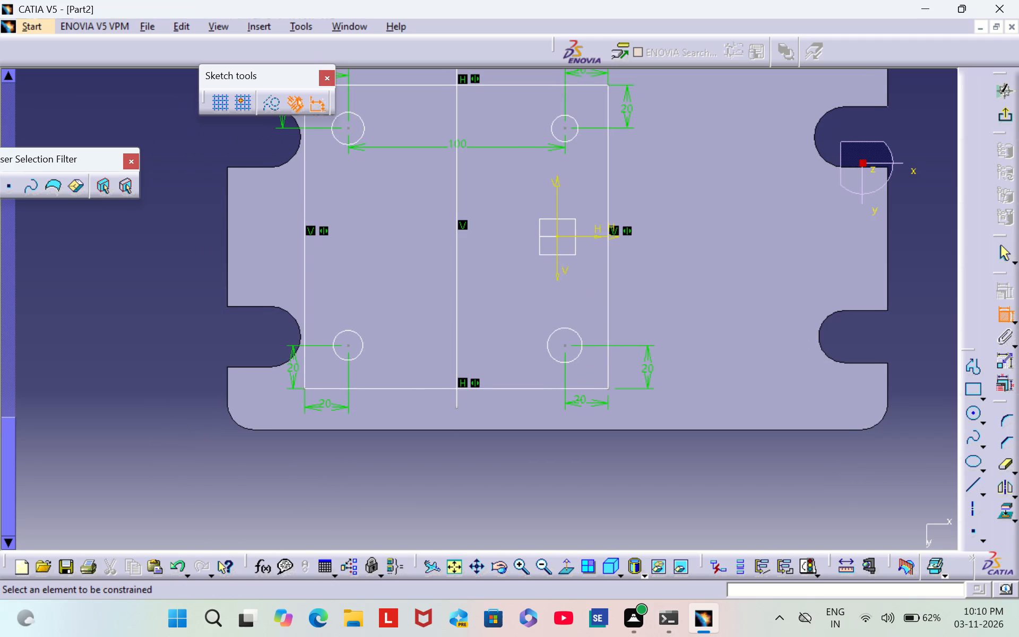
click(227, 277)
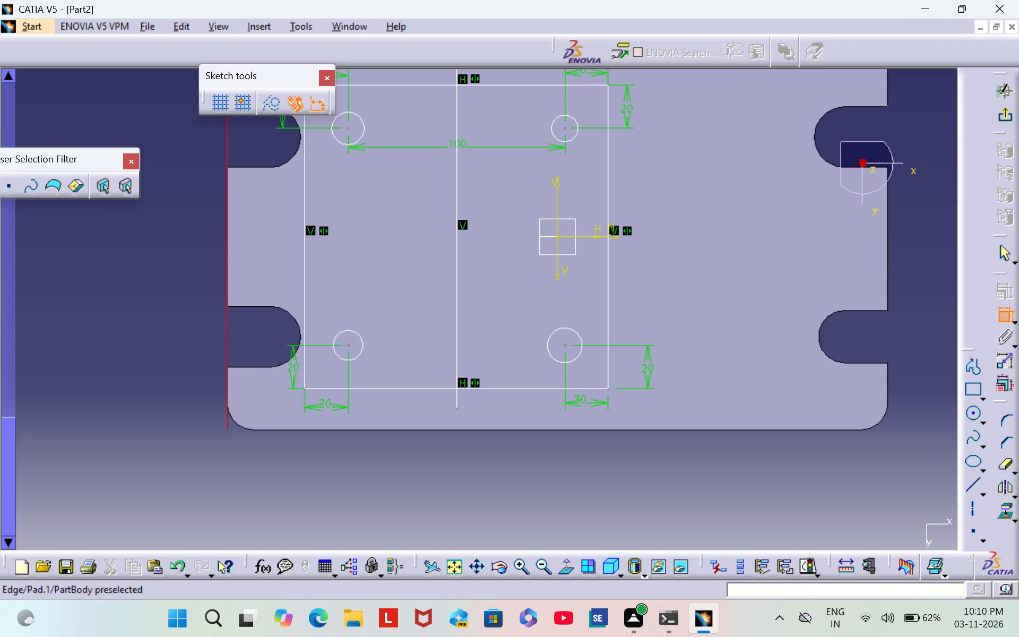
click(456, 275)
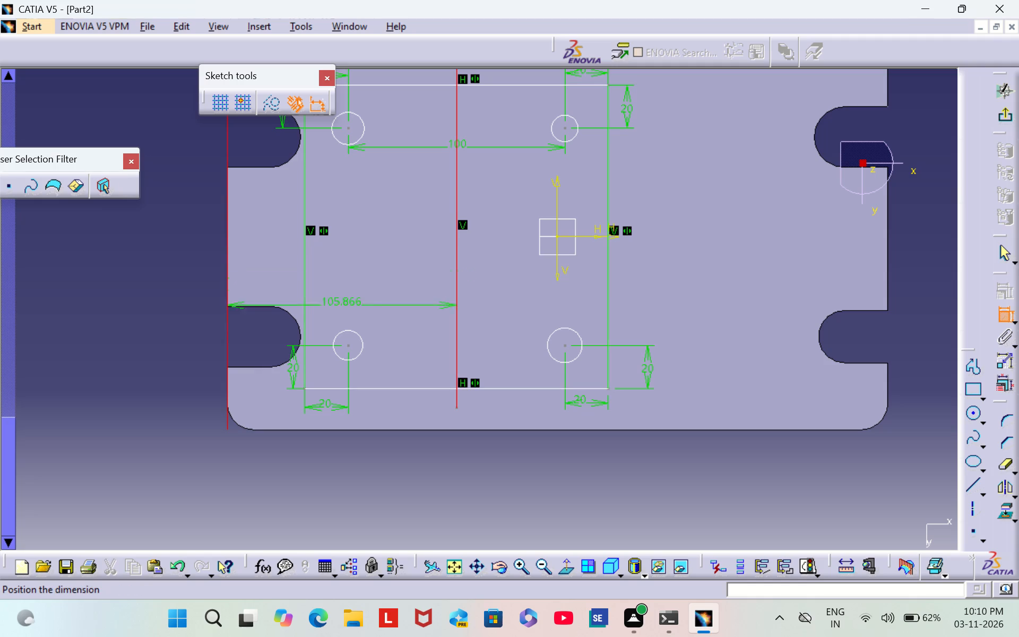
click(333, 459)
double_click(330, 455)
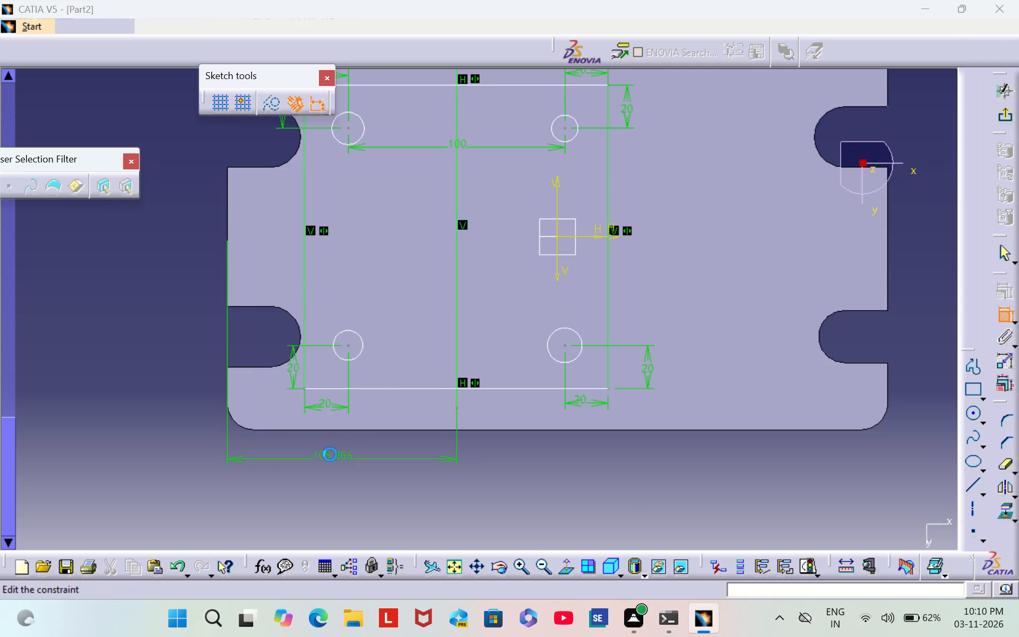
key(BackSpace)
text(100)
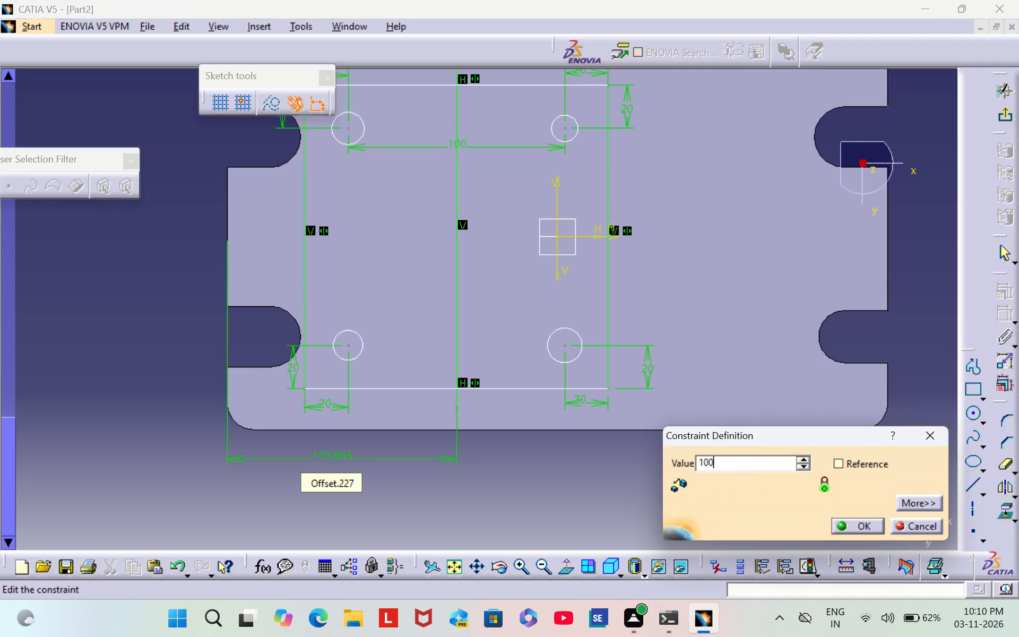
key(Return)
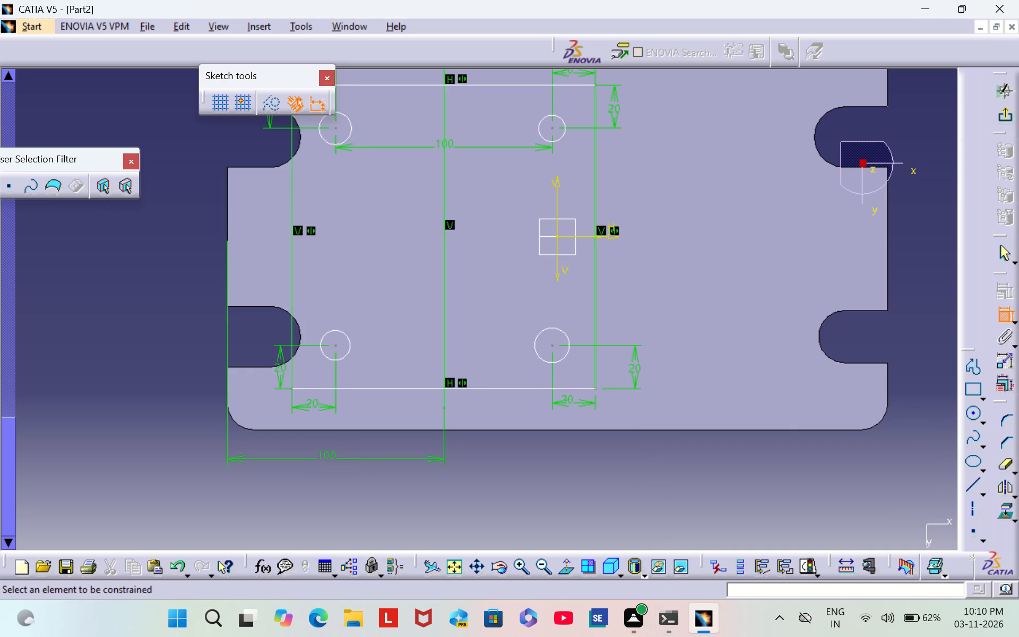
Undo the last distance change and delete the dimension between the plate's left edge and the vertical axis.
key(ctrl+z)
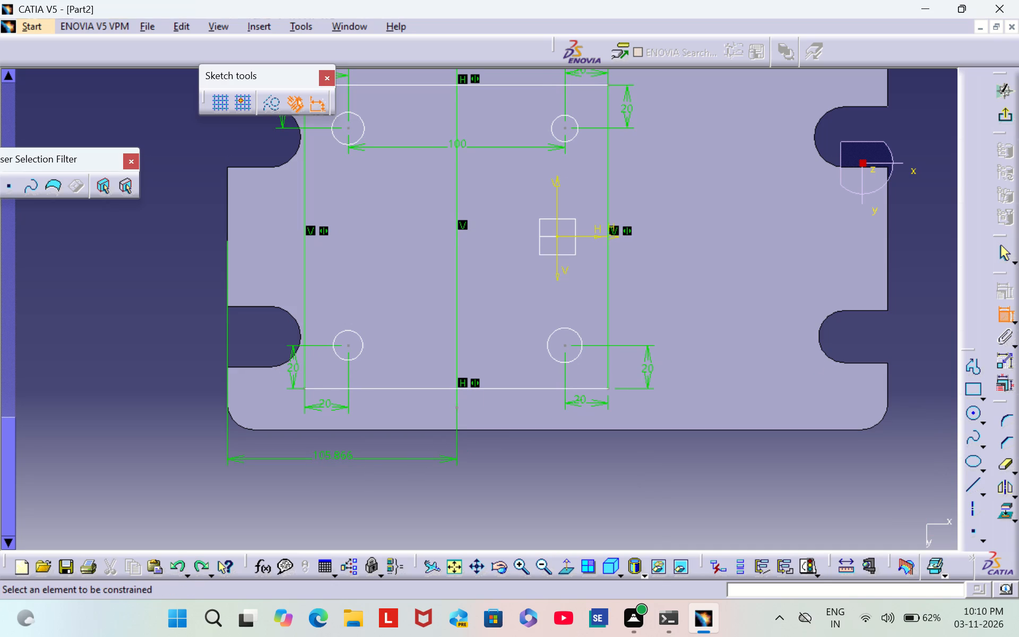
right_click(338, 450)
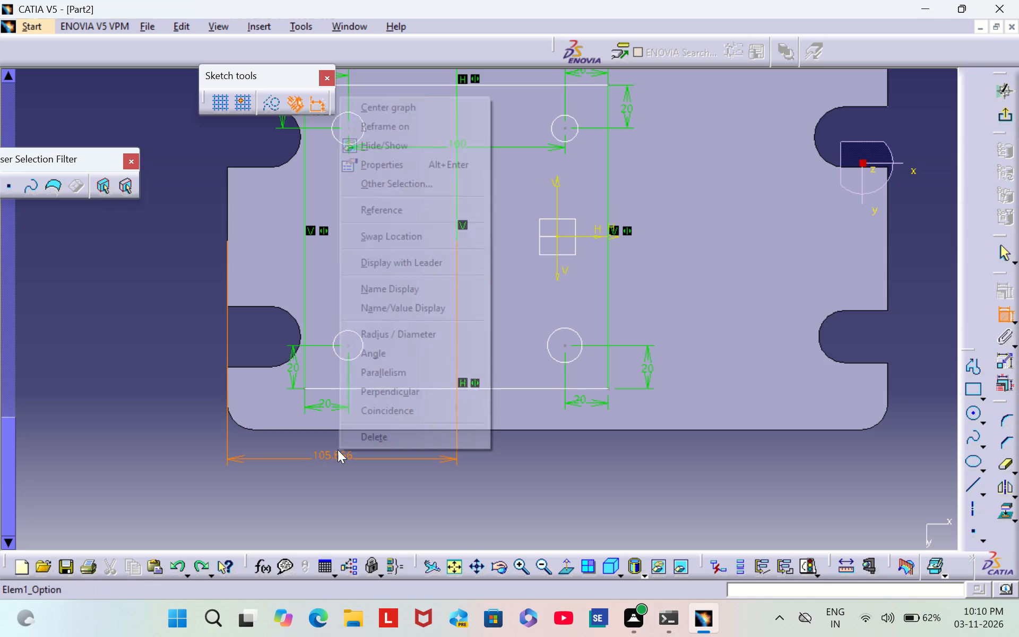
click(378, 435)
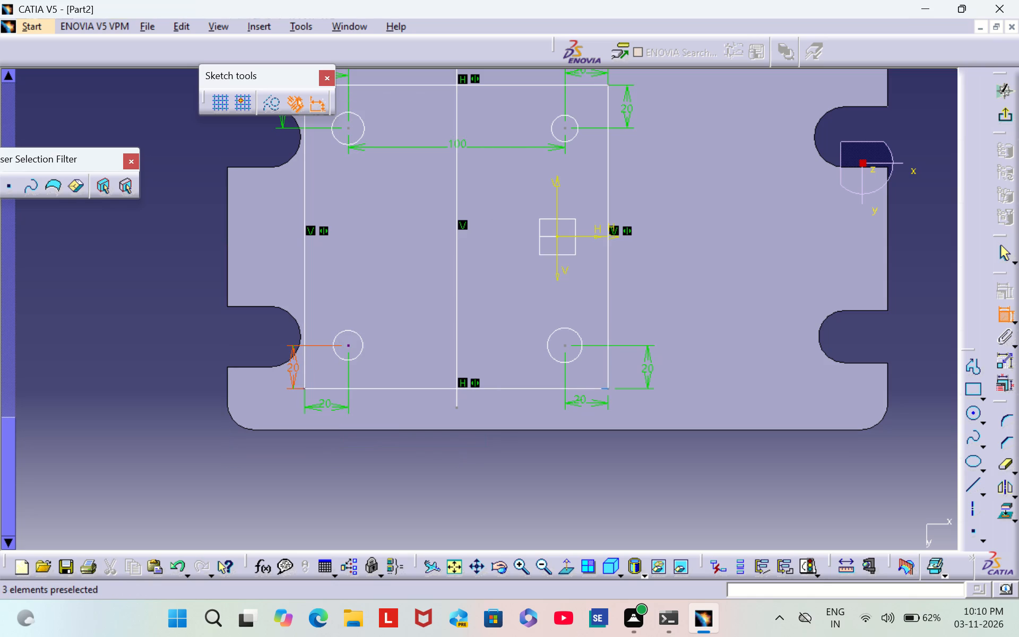
Delete the horizontal and vertical 20 mm offset dimensions of the two lower circles.
right_click(296, 370)
click(351, 352)
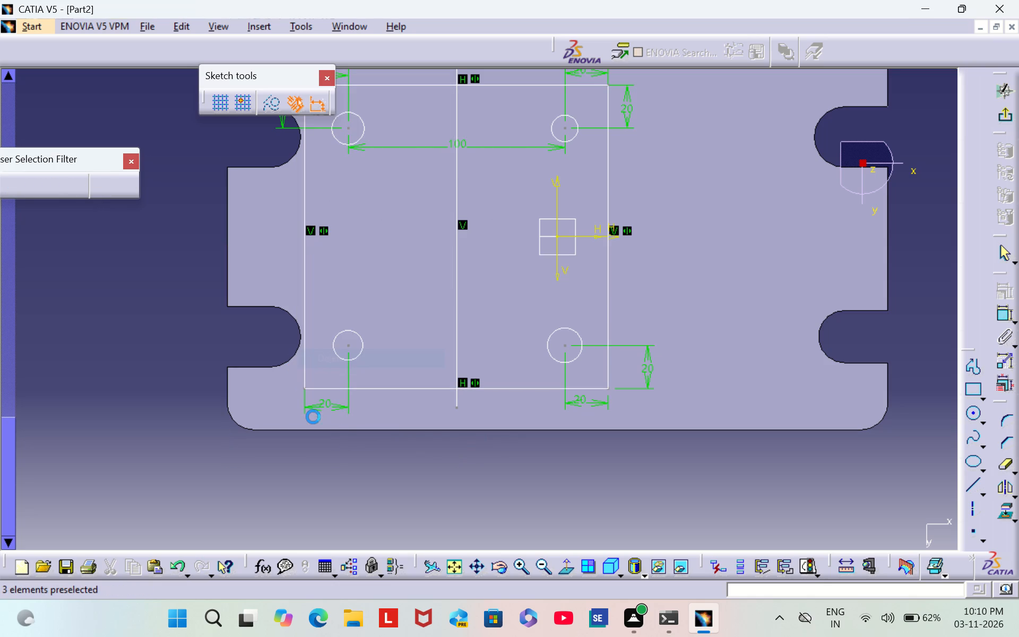
right_click(330, 404)
click(347, 389)
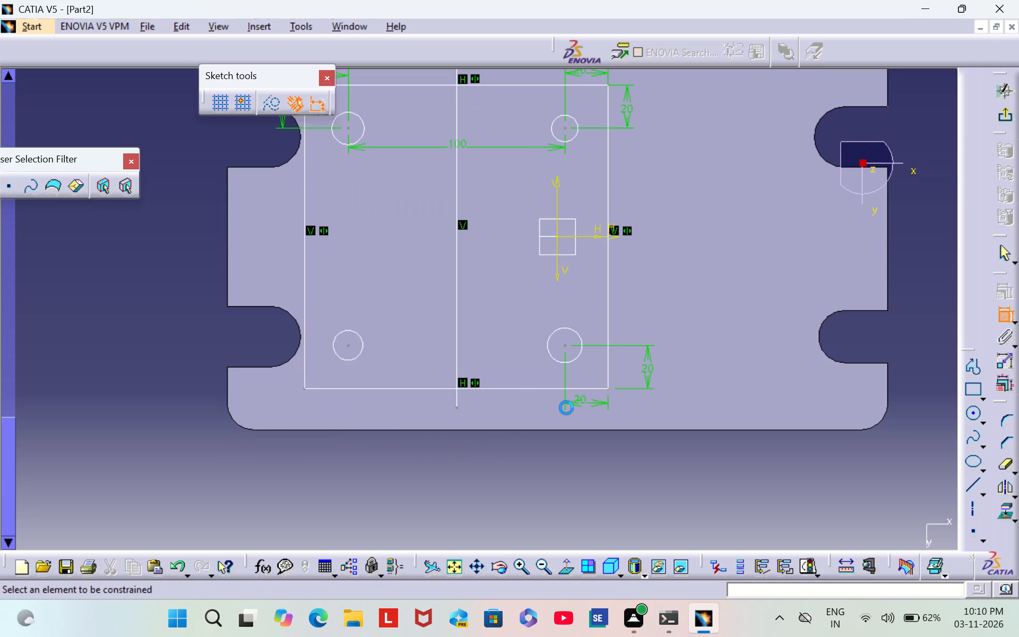
right_click(581, 404)
click(603, 384)
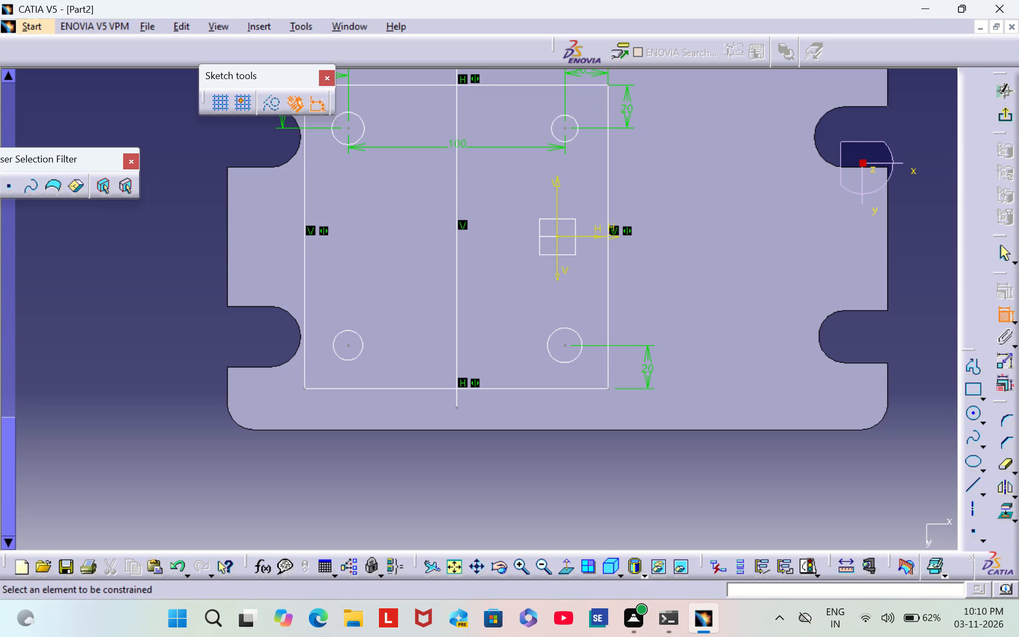
right_click(647, 369)
click(661, 361)
Delete the horizontal and vertical 20 mm offset dimensions of the two upper circles, keeping their 100 mm spacing dimension.
middle_drag(637, 278, 654, 360)
right_click(598, 148)
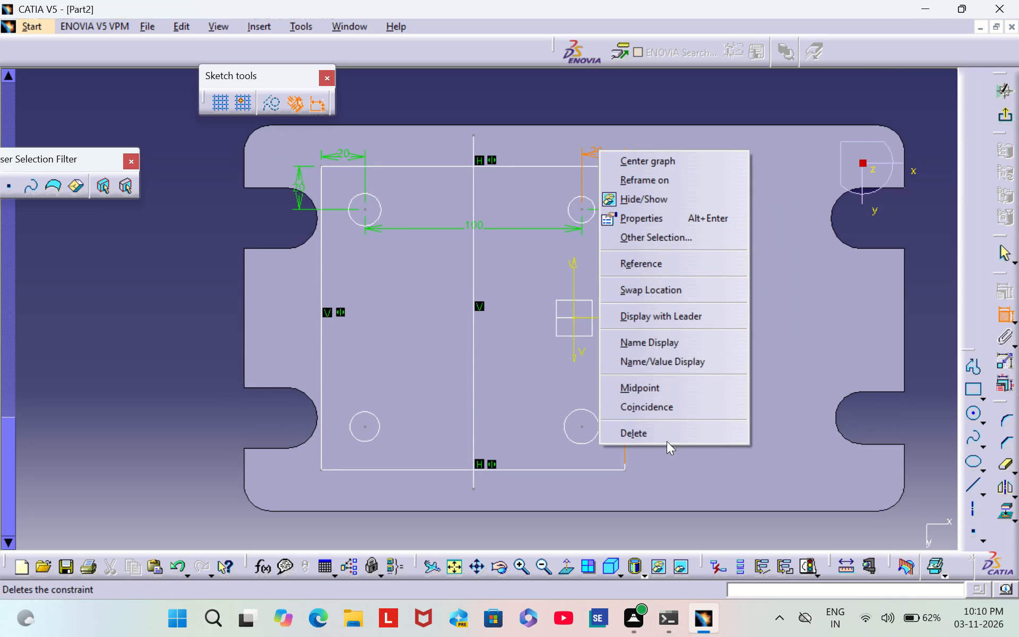
click(673, 418)
click(650, 436)
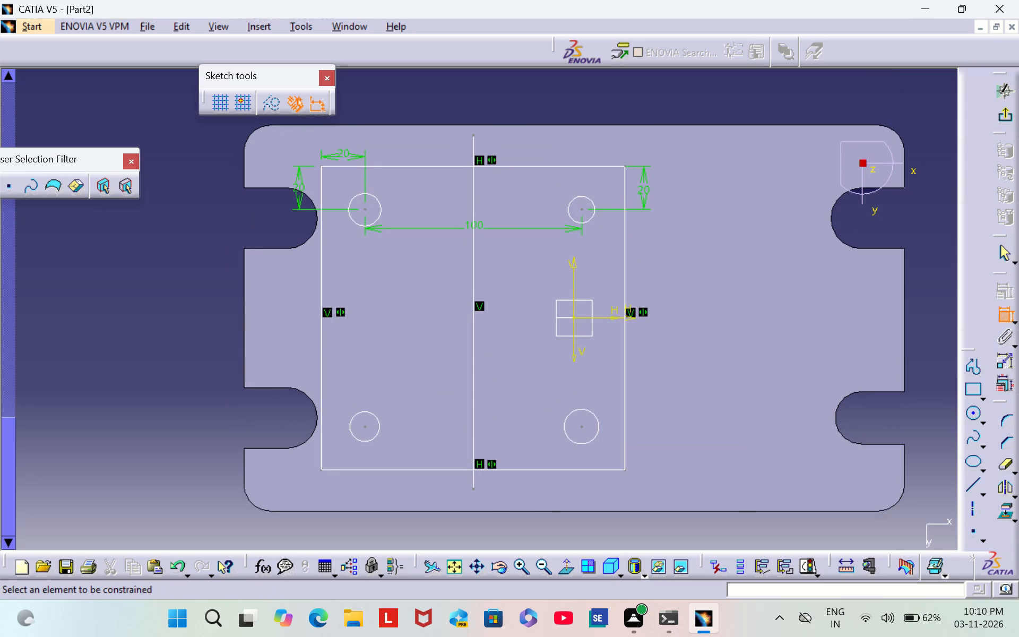
right_click(643, 187)
click(678, 449)
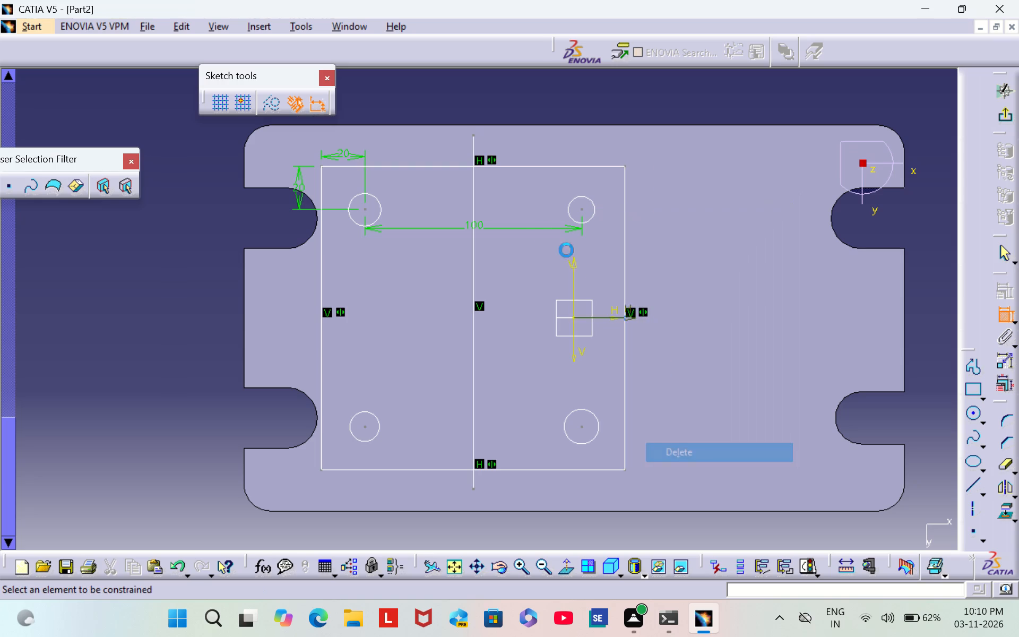
right_click(346, 151)
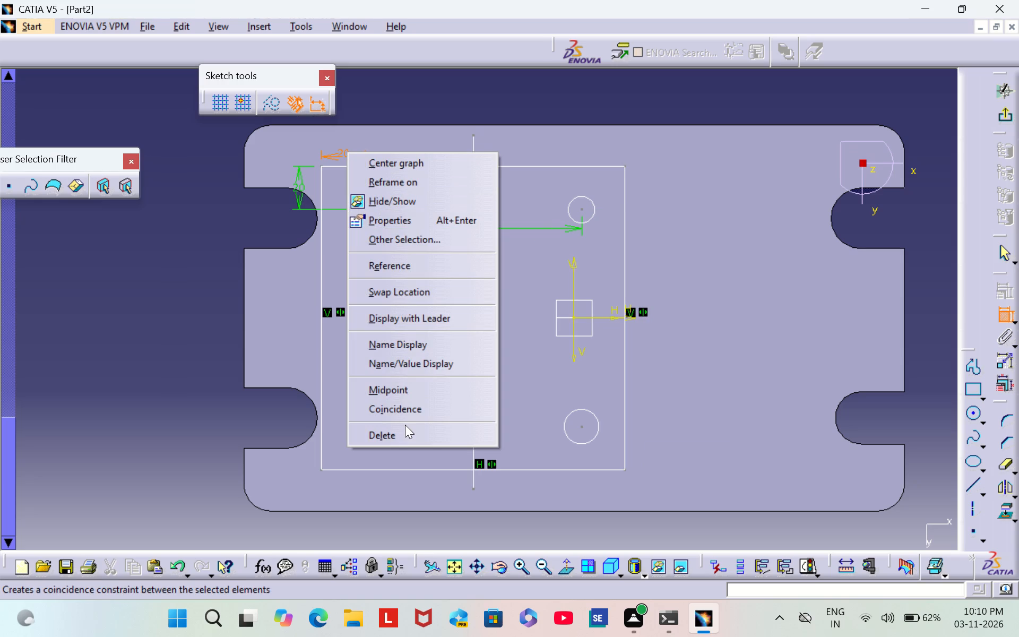
click(405, 426)
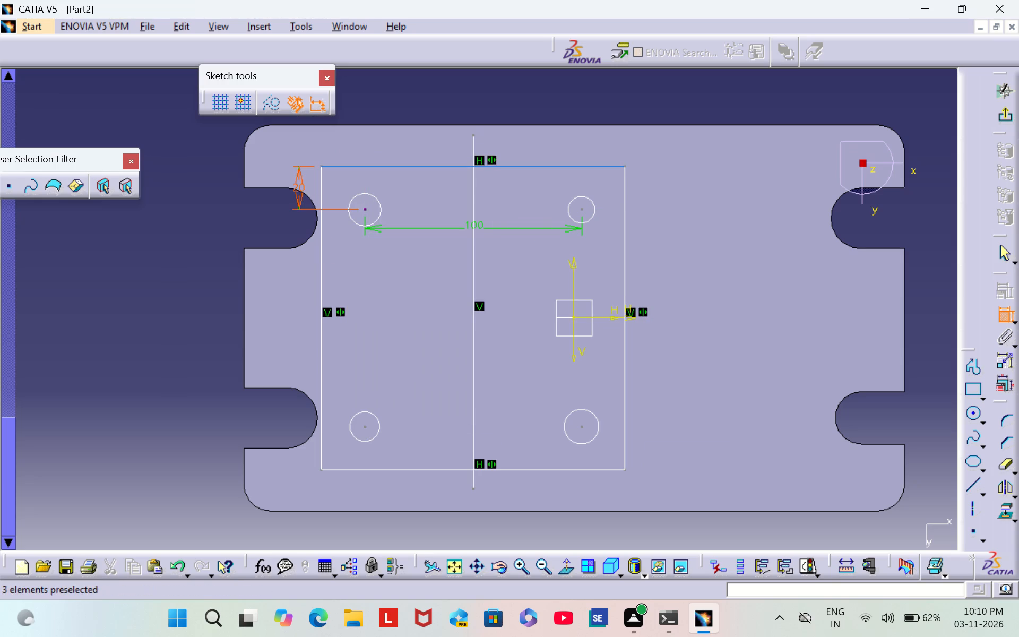
right_click(298, 181)
click(379, 463)
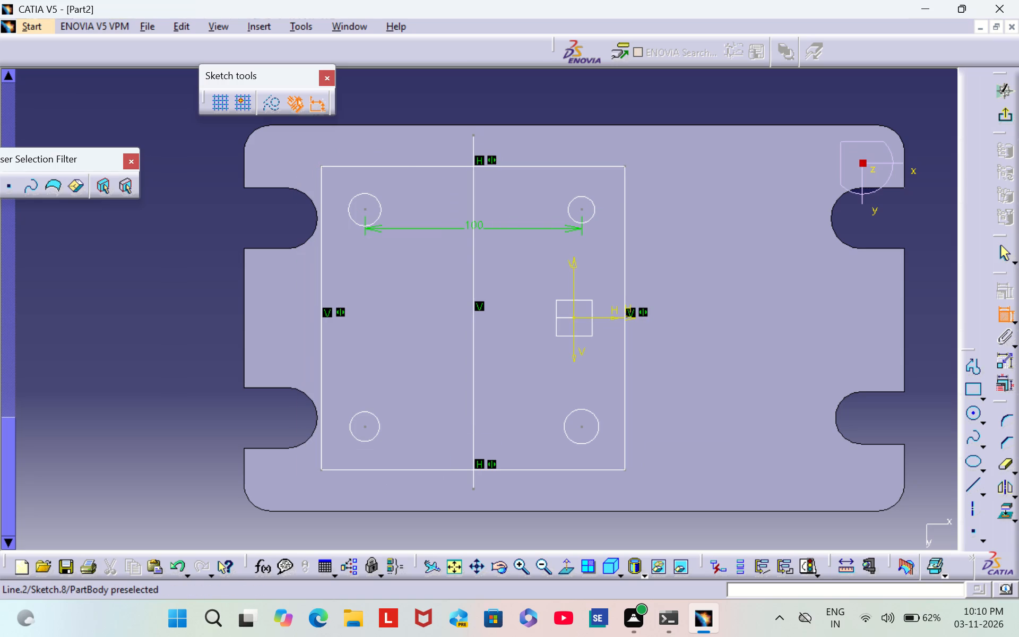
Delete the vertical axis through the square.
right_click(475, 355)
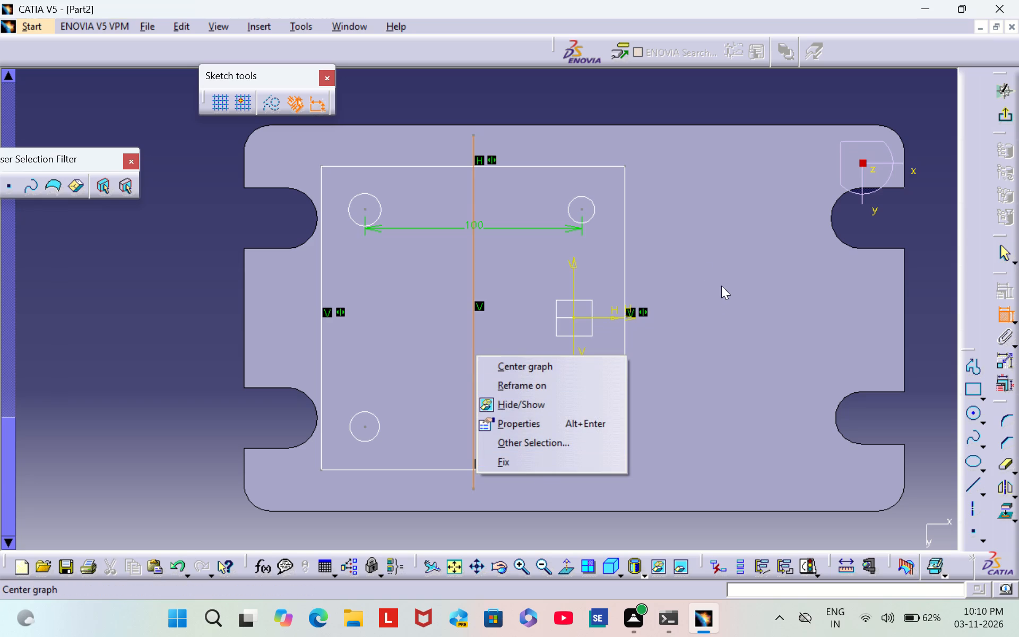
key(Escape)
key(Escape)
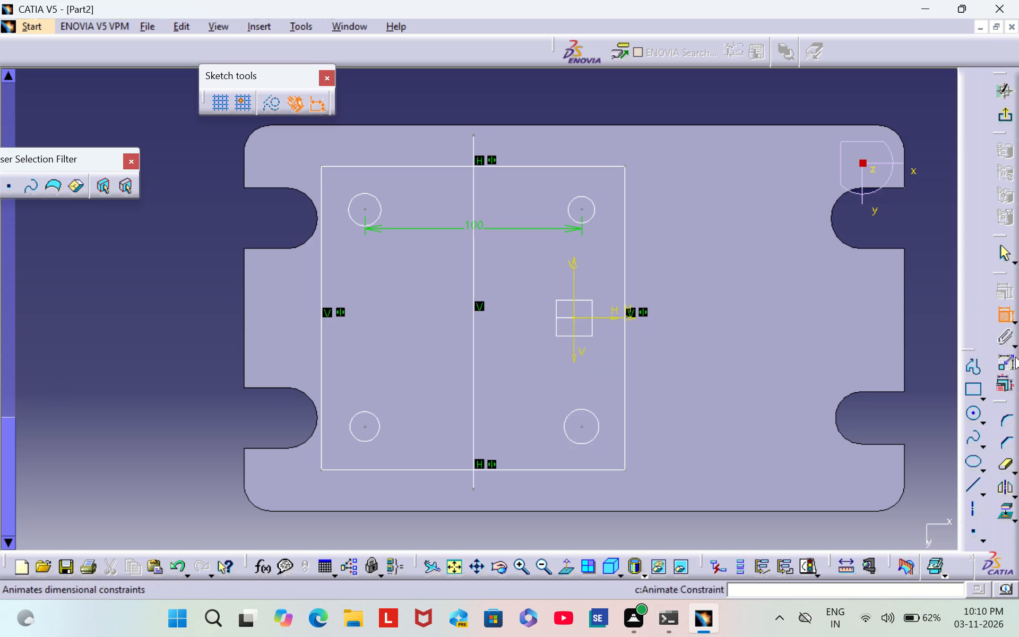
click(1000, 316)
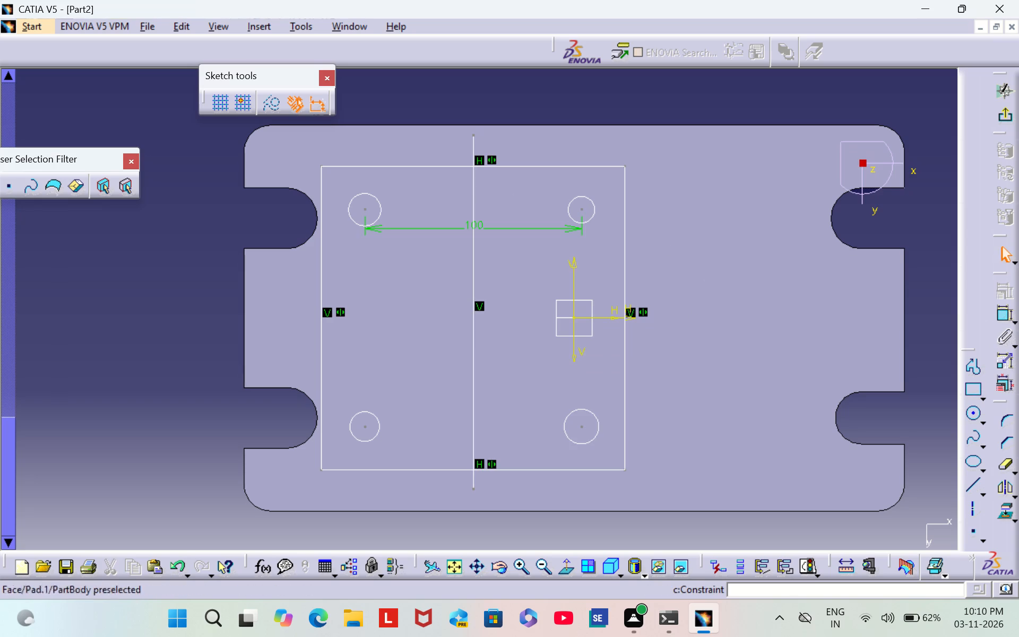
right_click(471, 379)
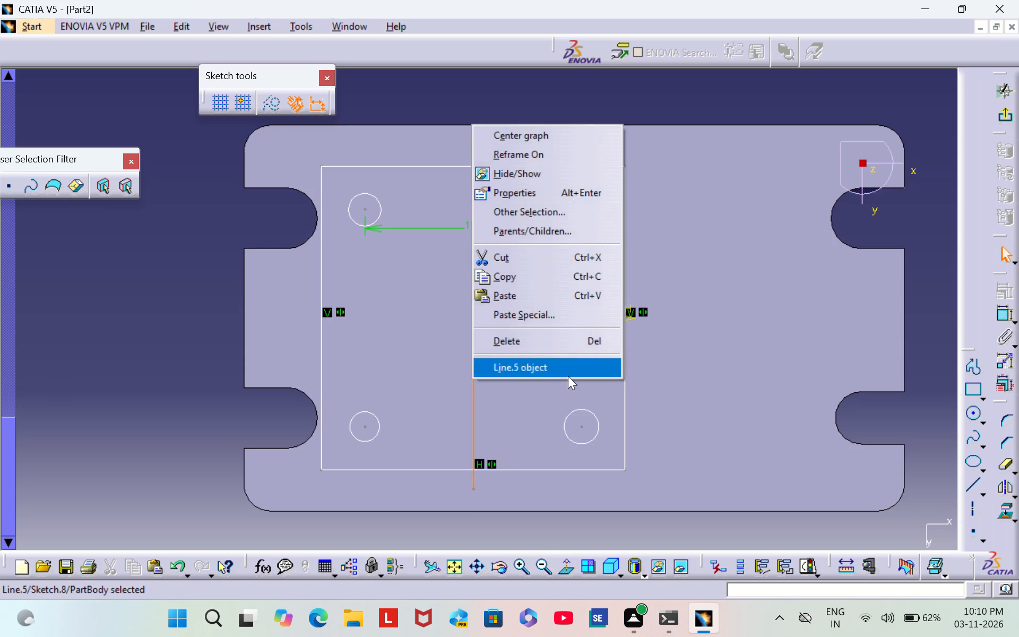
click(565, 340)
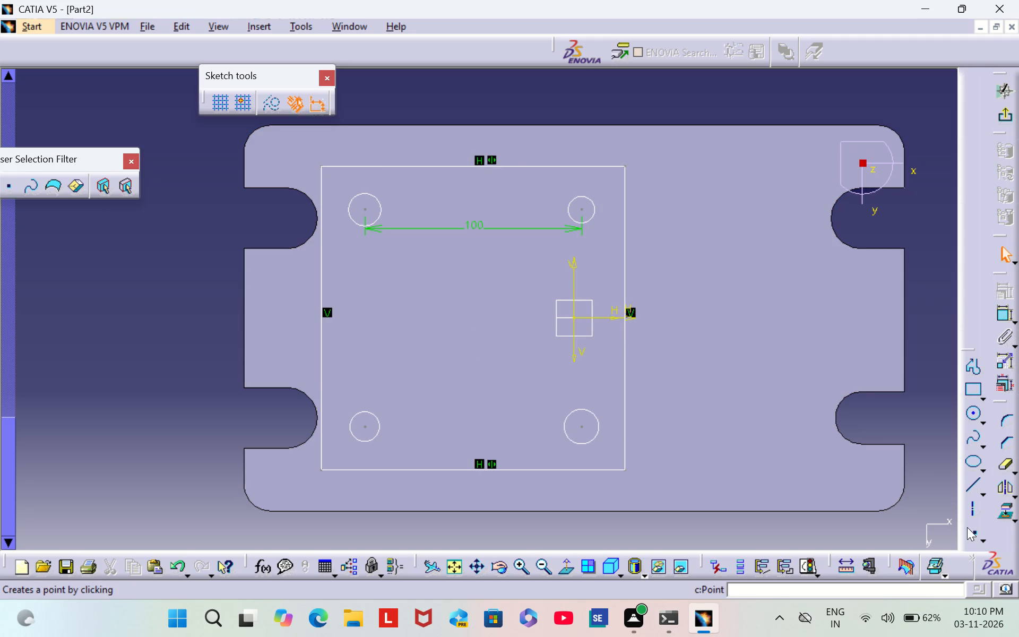
Draw a horizontal axis about 140 mm long from the square's left side to its right side, slightly below the sketch origin.
click(970, 508)
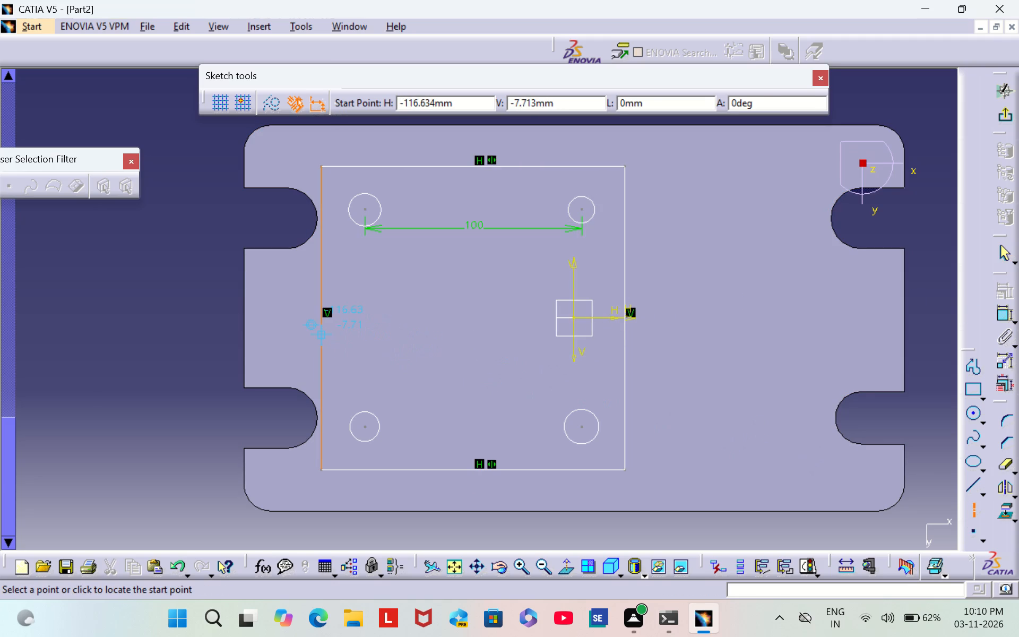
click(321, 333)
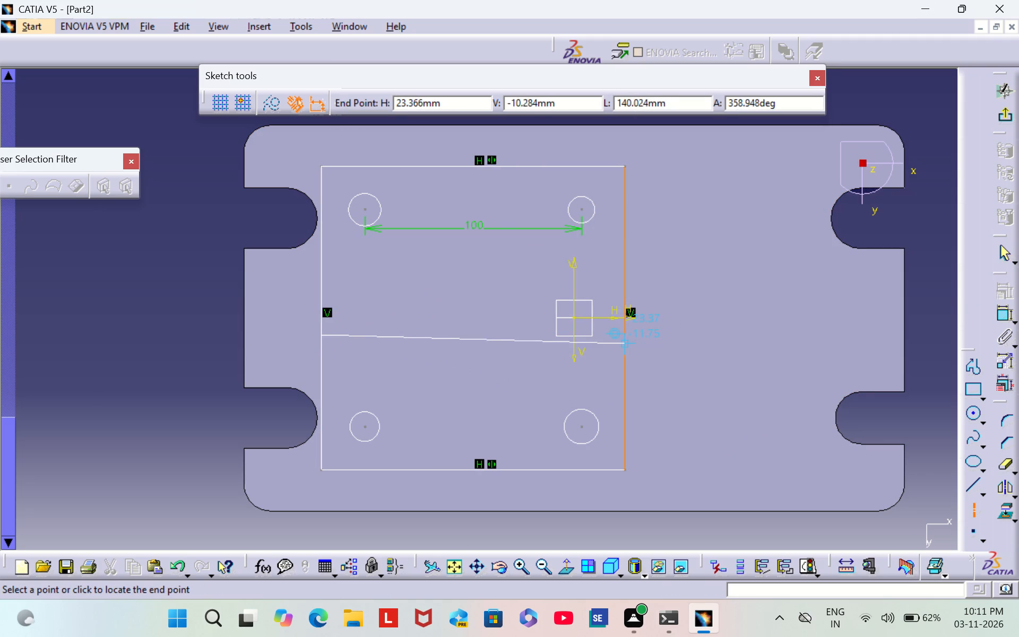
click(623, 331)
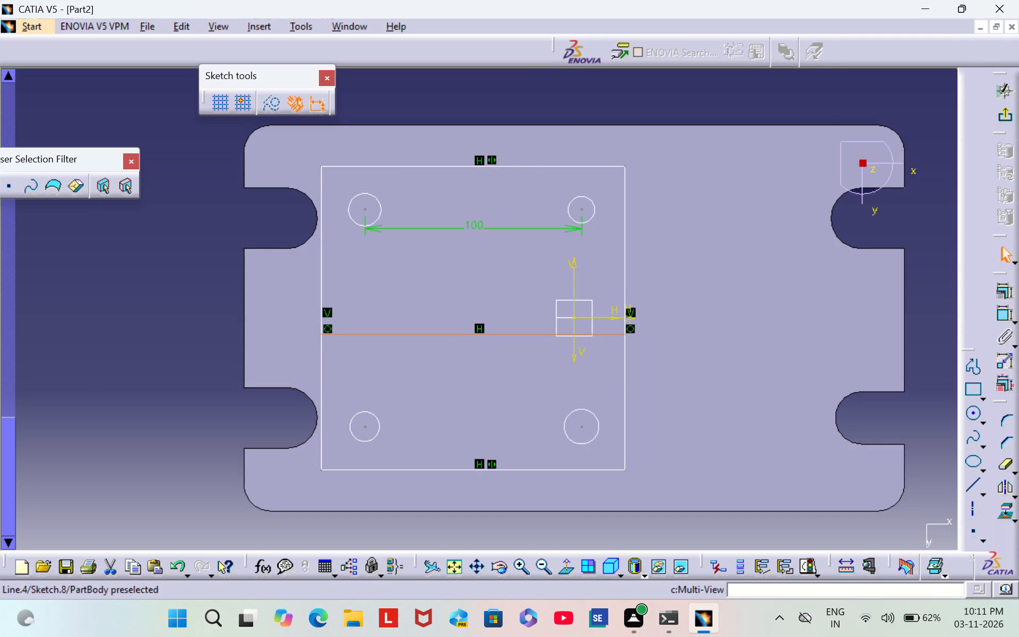
click(139, 279)
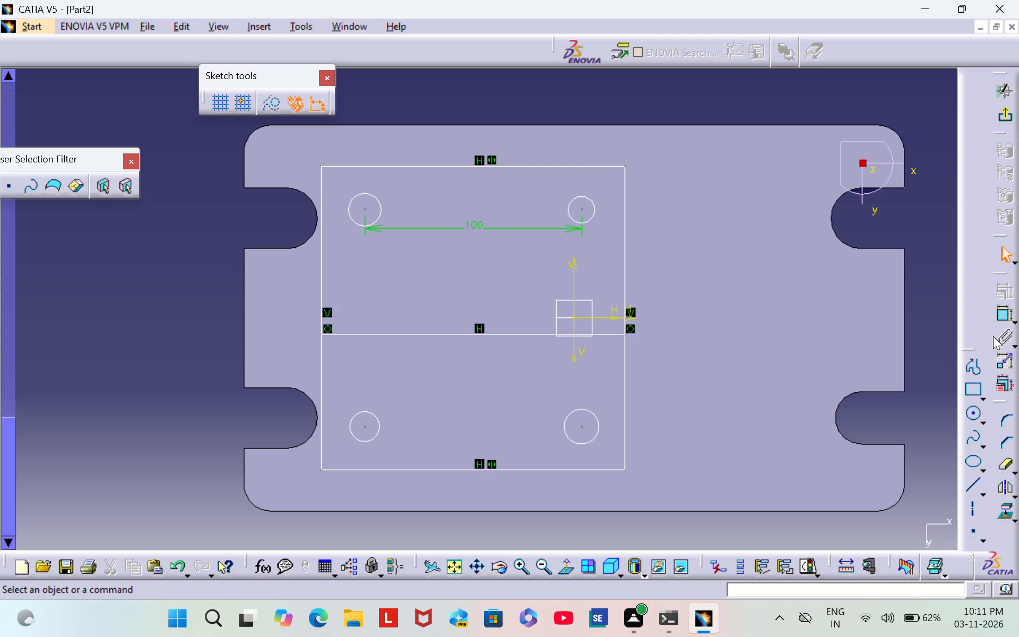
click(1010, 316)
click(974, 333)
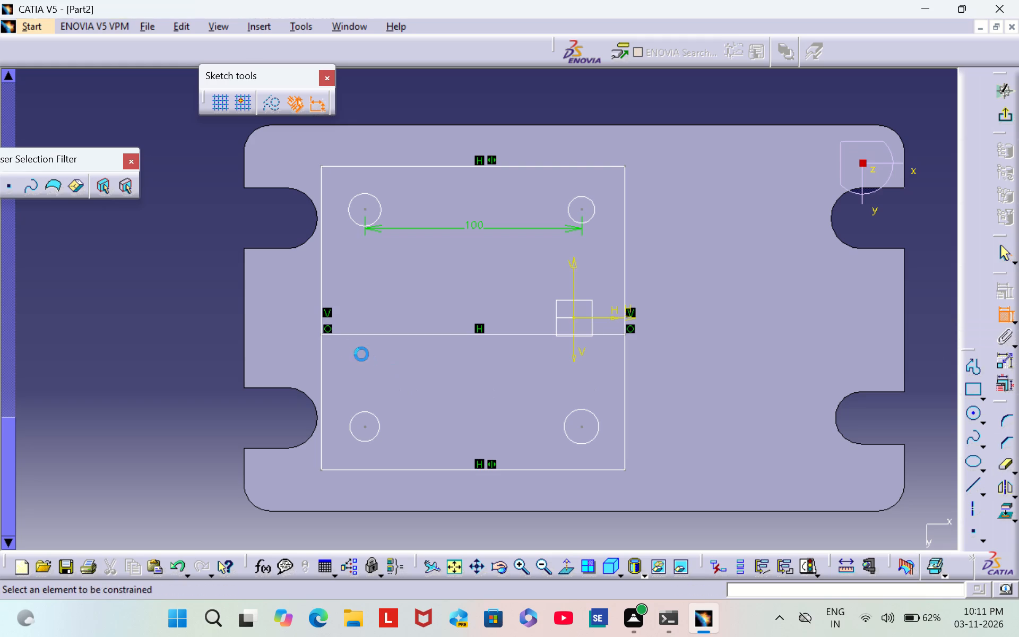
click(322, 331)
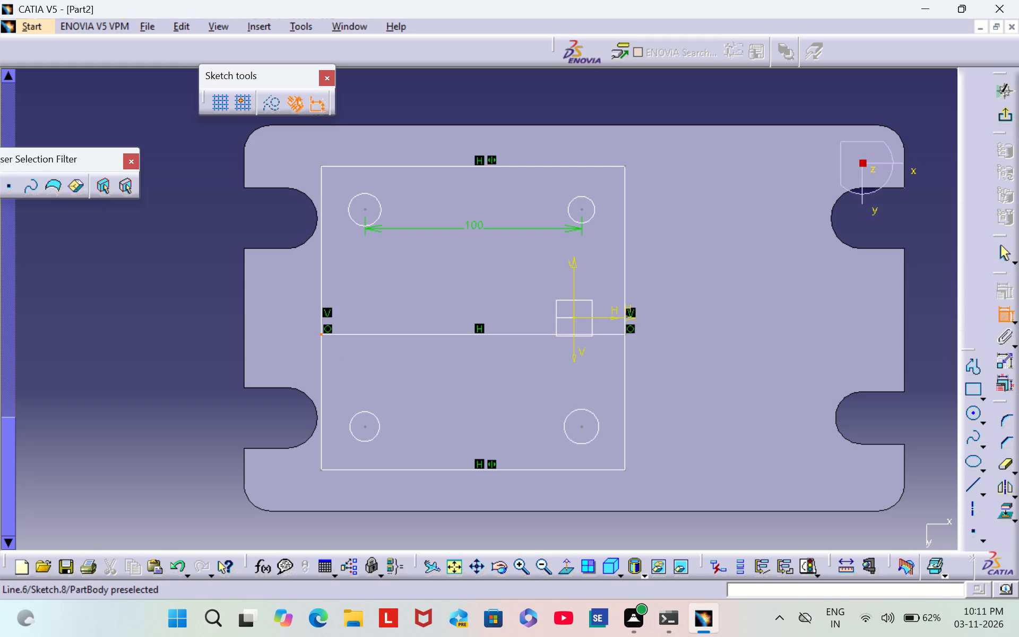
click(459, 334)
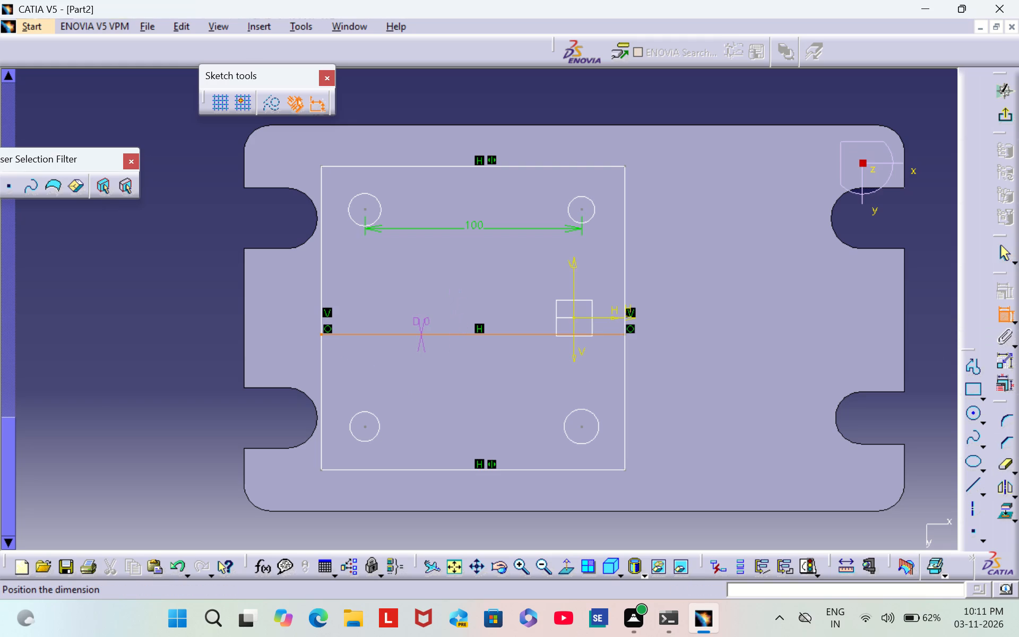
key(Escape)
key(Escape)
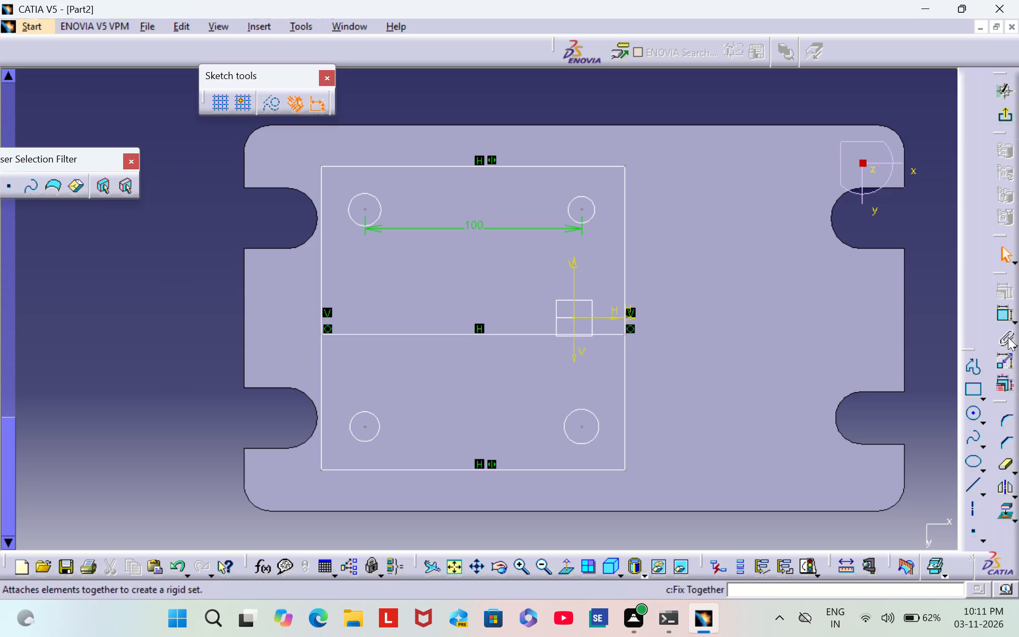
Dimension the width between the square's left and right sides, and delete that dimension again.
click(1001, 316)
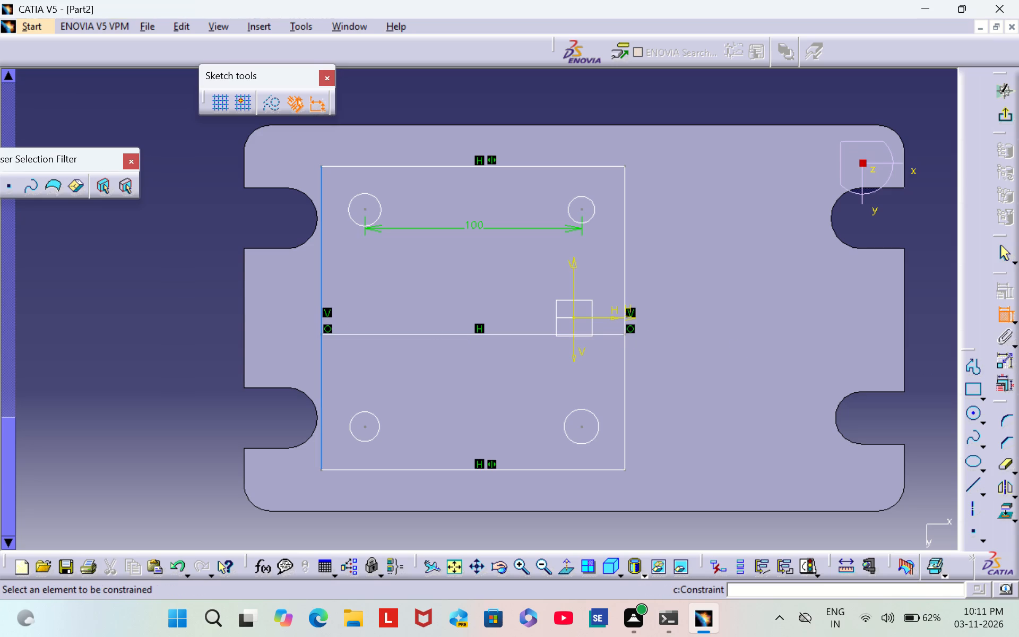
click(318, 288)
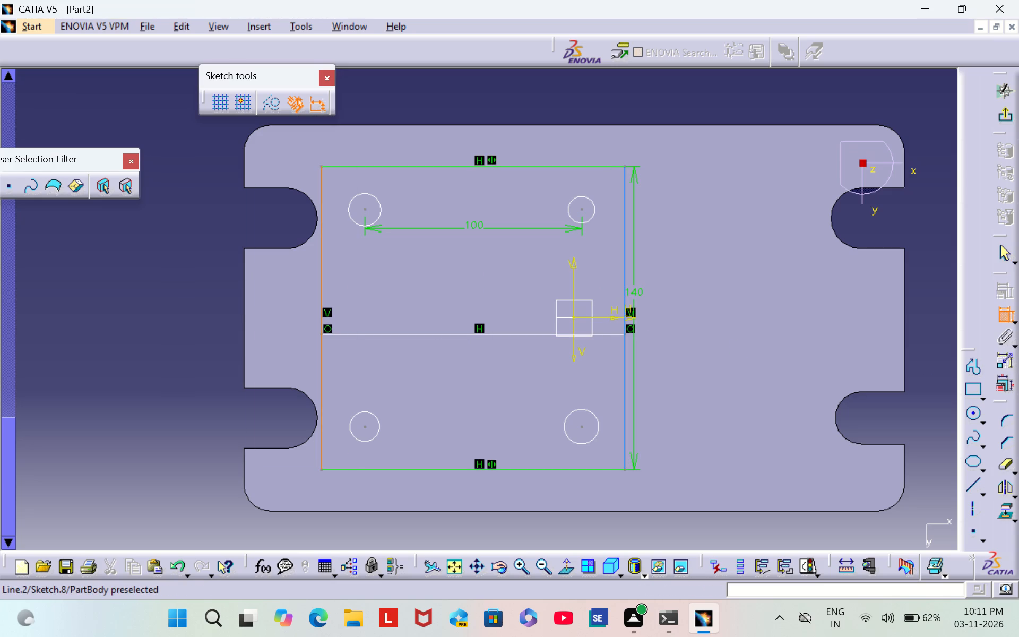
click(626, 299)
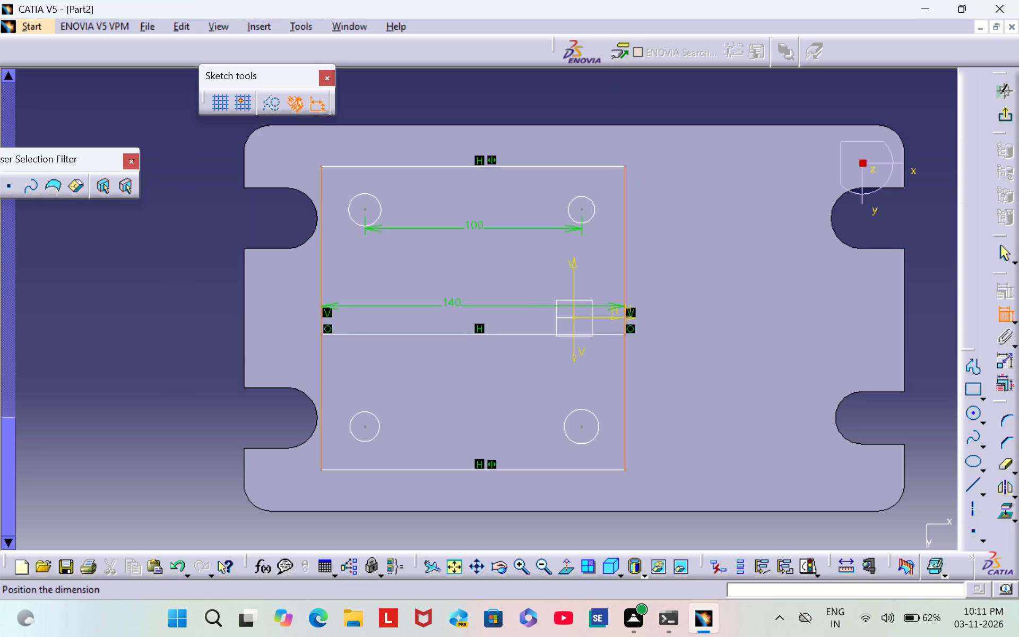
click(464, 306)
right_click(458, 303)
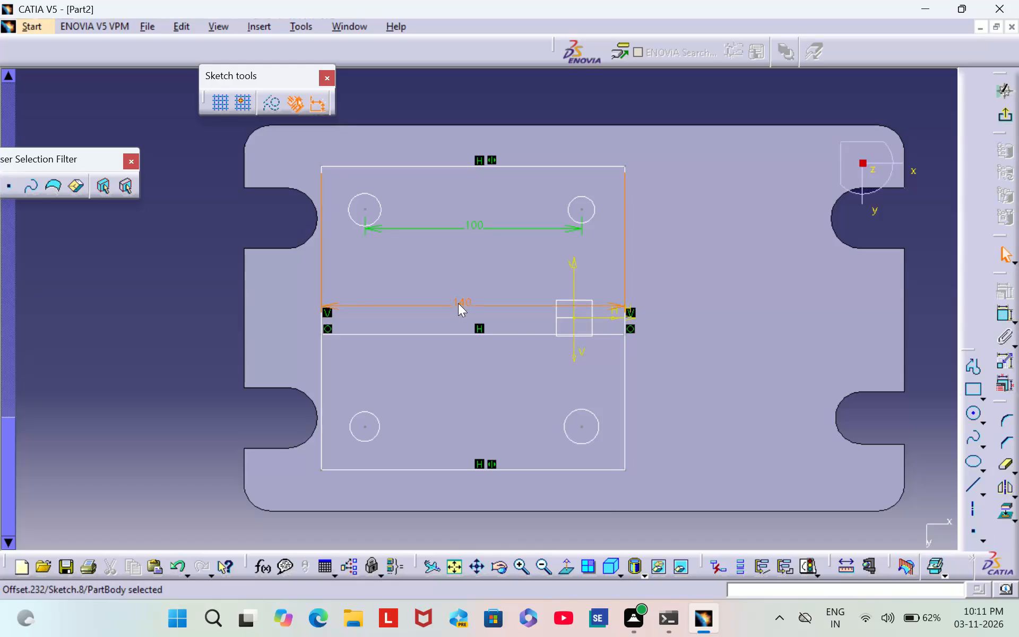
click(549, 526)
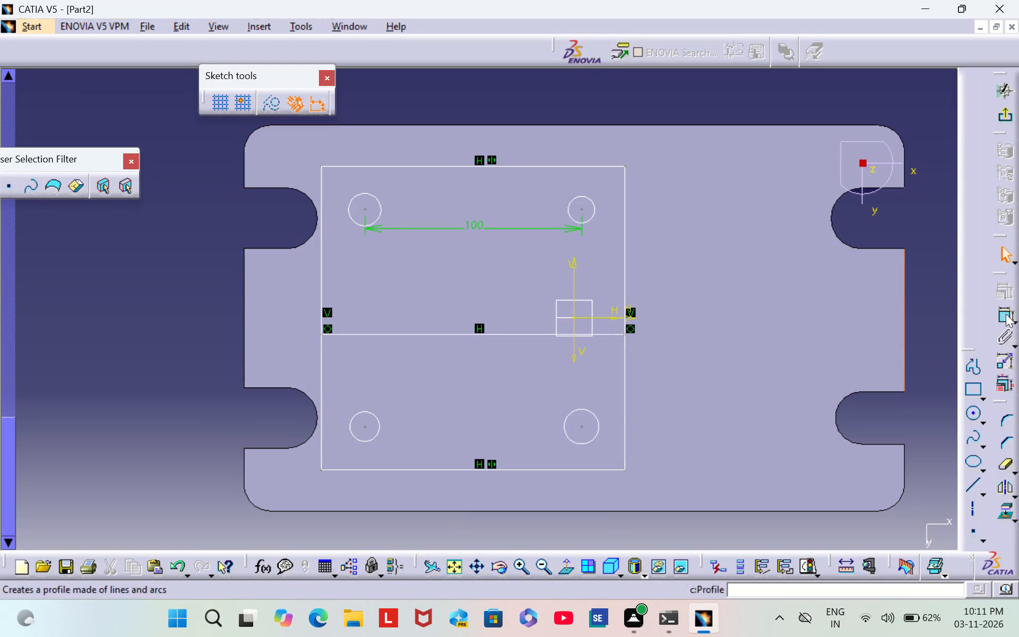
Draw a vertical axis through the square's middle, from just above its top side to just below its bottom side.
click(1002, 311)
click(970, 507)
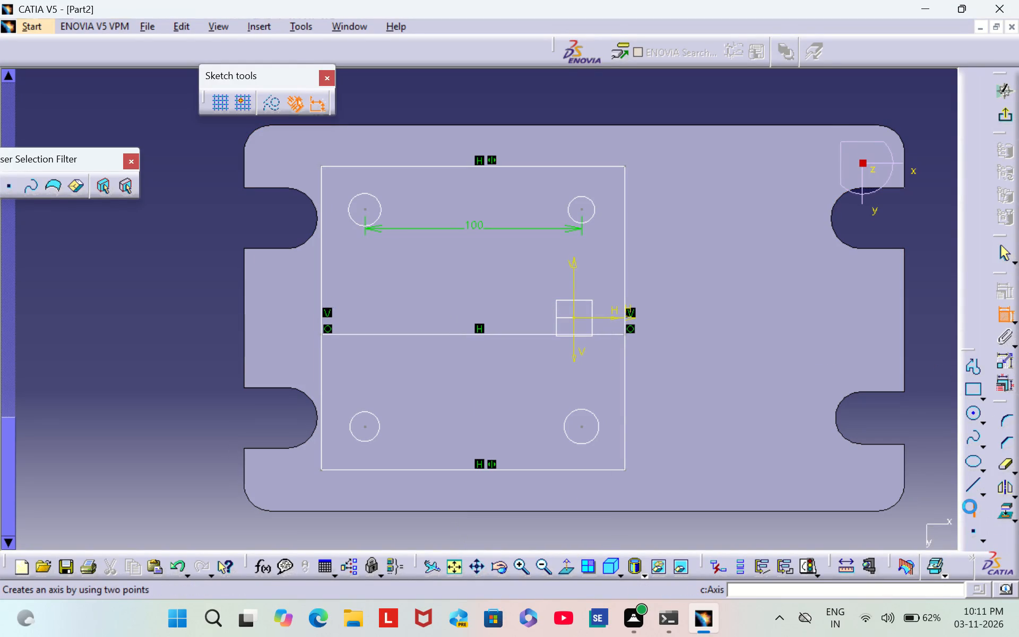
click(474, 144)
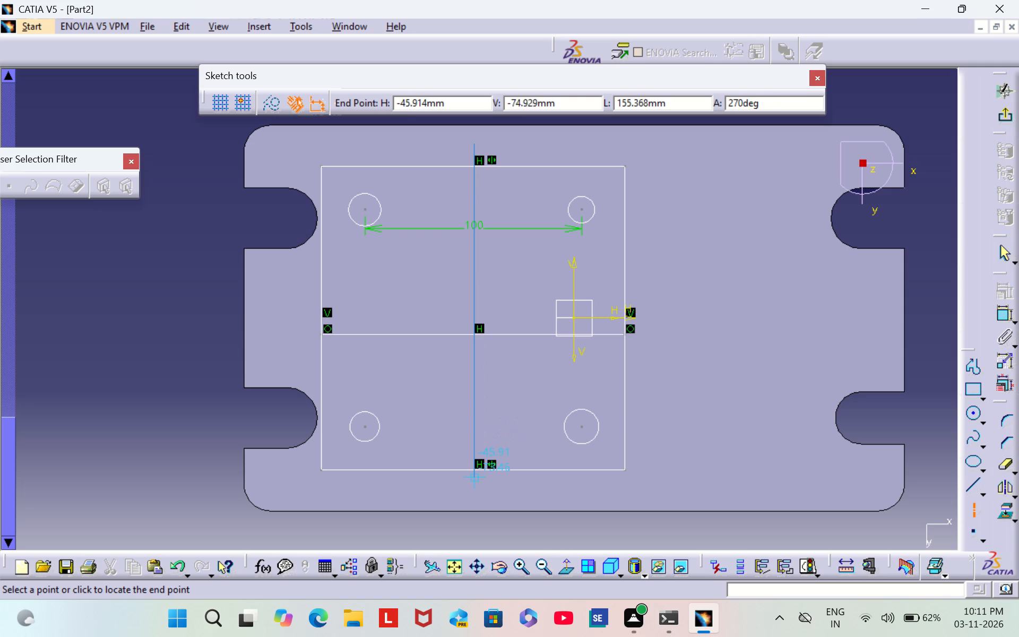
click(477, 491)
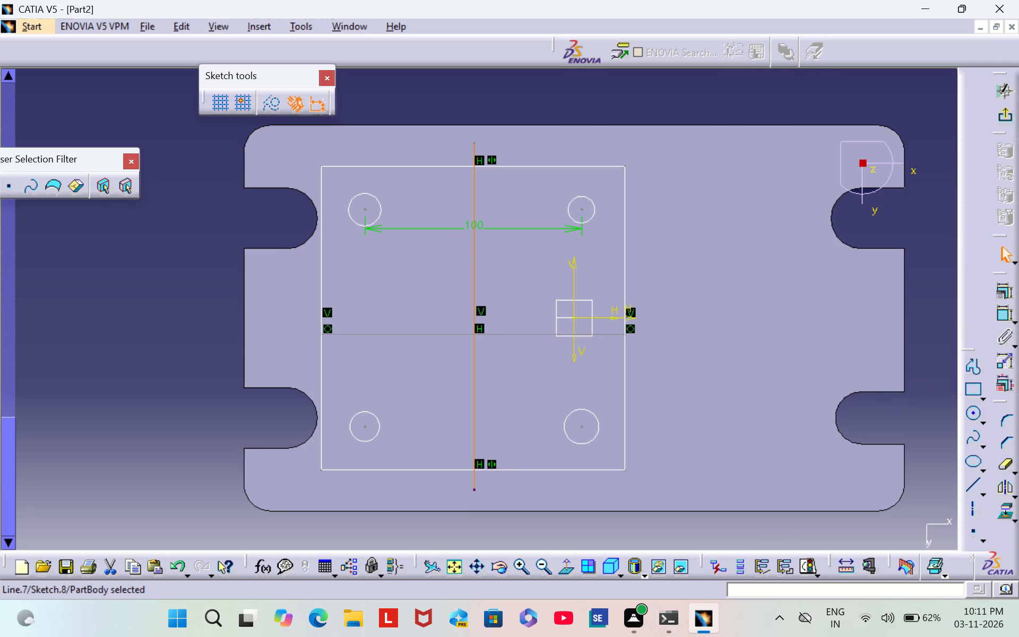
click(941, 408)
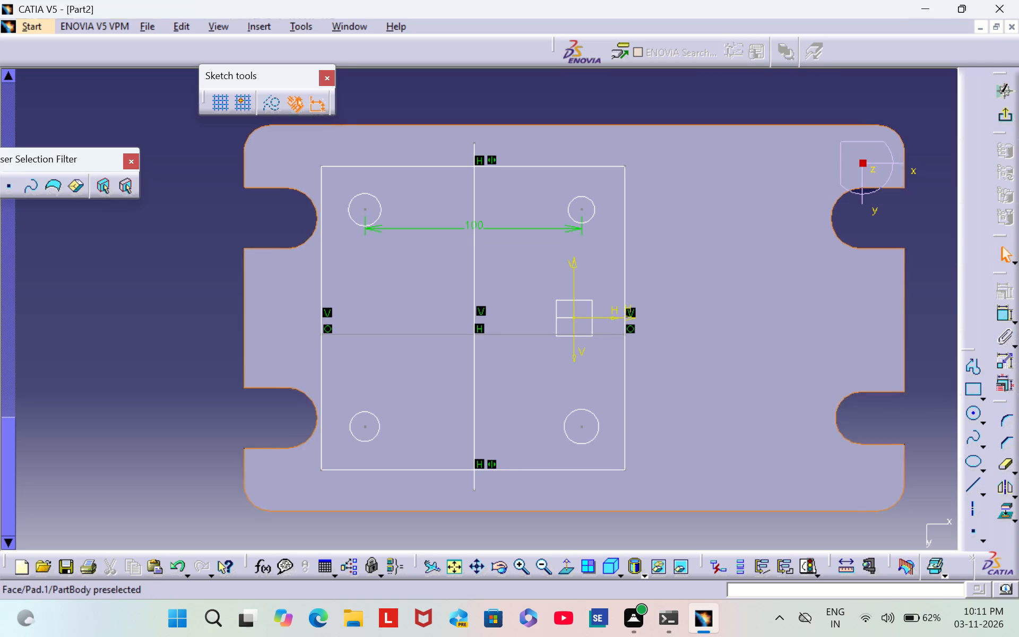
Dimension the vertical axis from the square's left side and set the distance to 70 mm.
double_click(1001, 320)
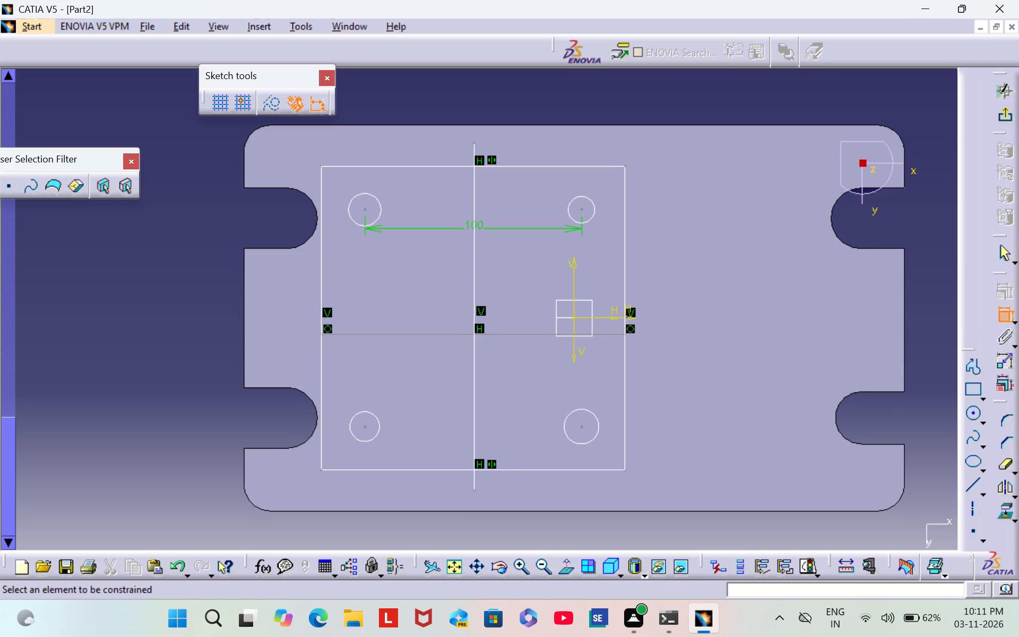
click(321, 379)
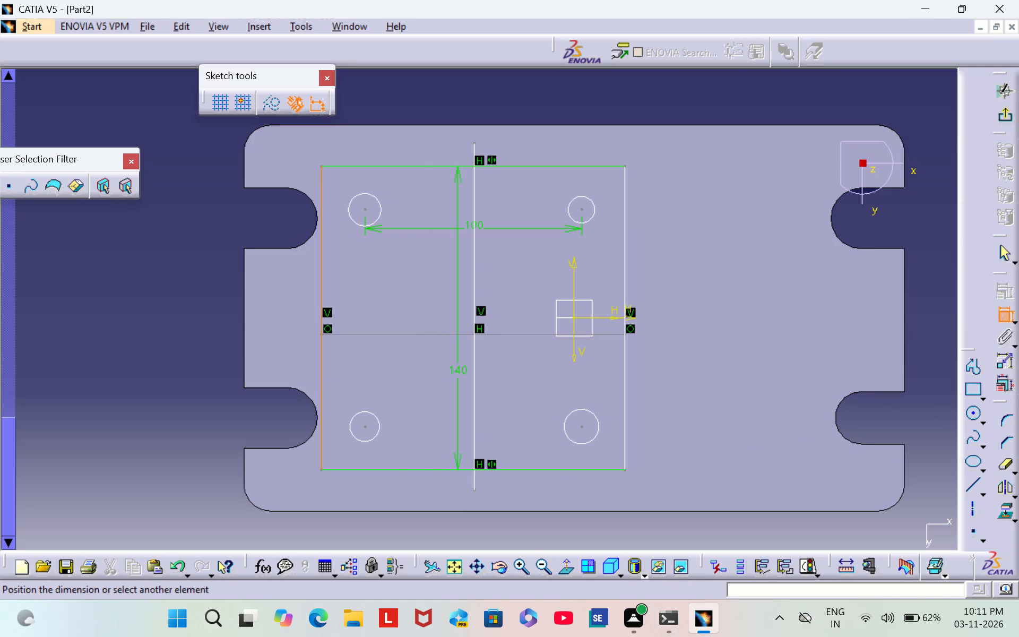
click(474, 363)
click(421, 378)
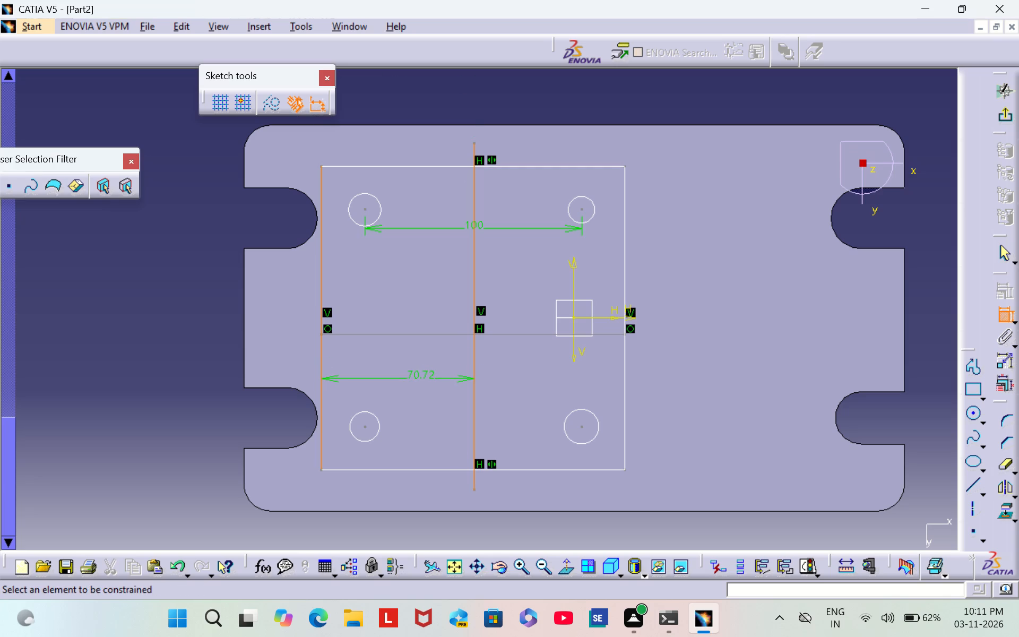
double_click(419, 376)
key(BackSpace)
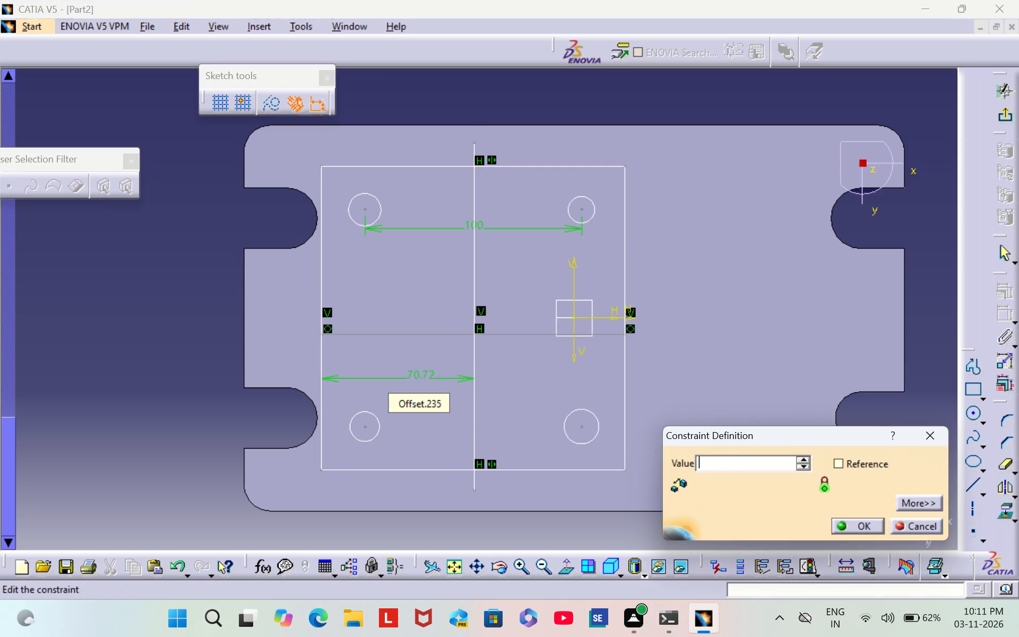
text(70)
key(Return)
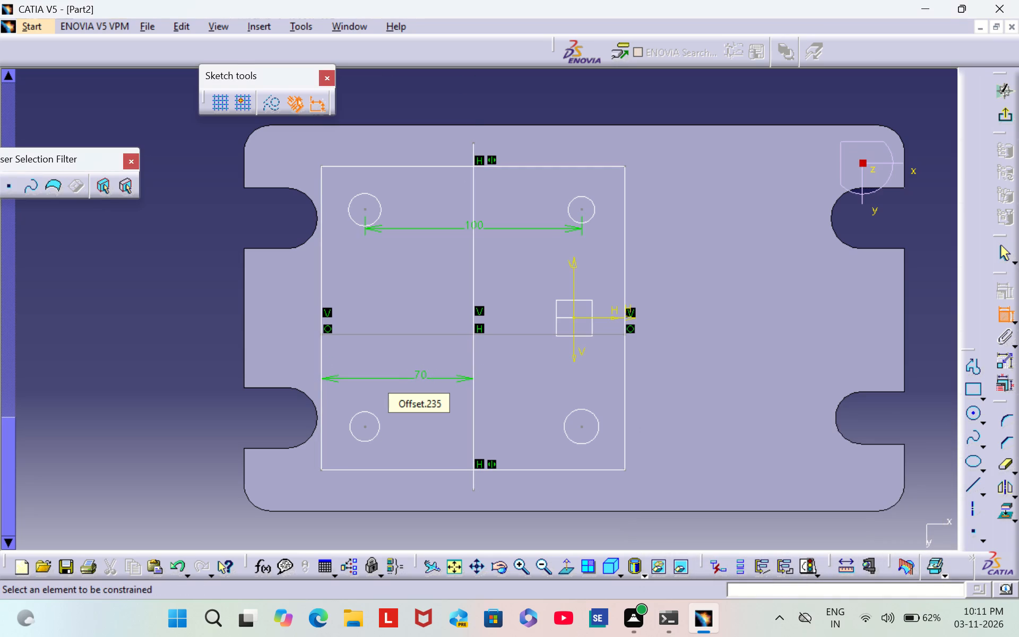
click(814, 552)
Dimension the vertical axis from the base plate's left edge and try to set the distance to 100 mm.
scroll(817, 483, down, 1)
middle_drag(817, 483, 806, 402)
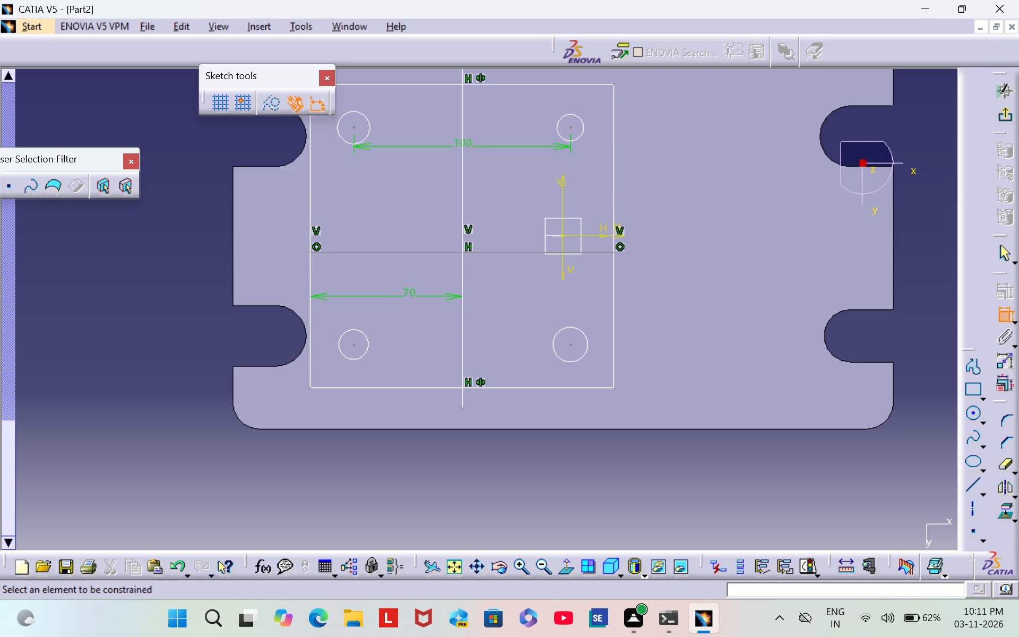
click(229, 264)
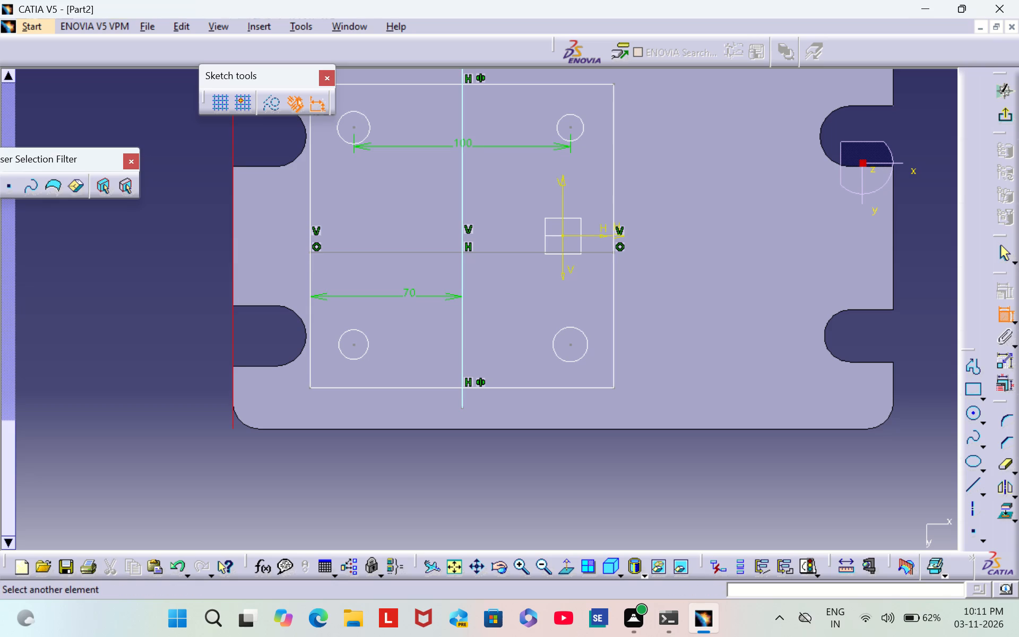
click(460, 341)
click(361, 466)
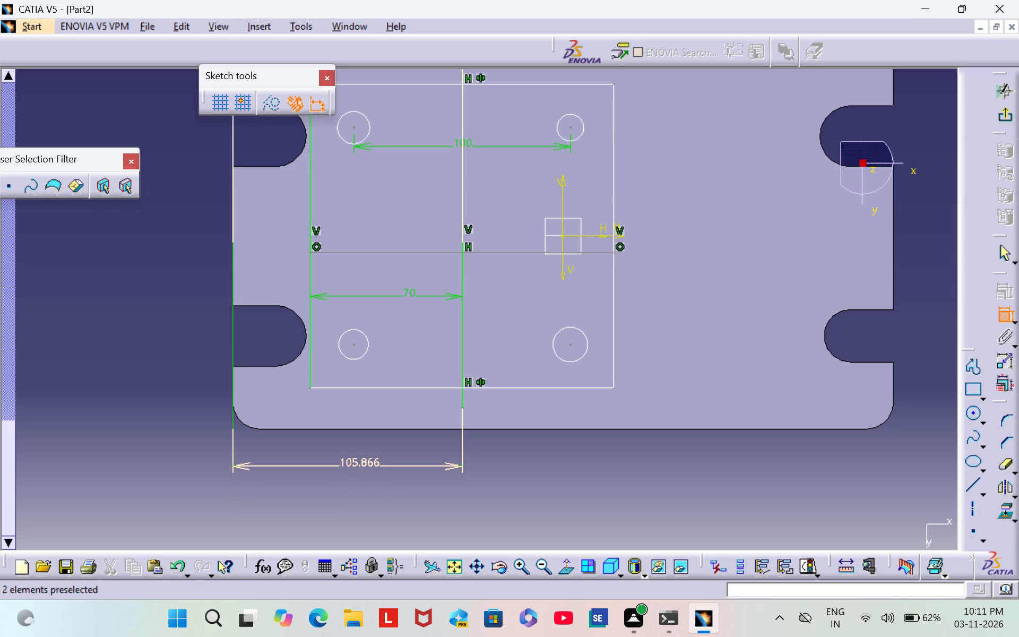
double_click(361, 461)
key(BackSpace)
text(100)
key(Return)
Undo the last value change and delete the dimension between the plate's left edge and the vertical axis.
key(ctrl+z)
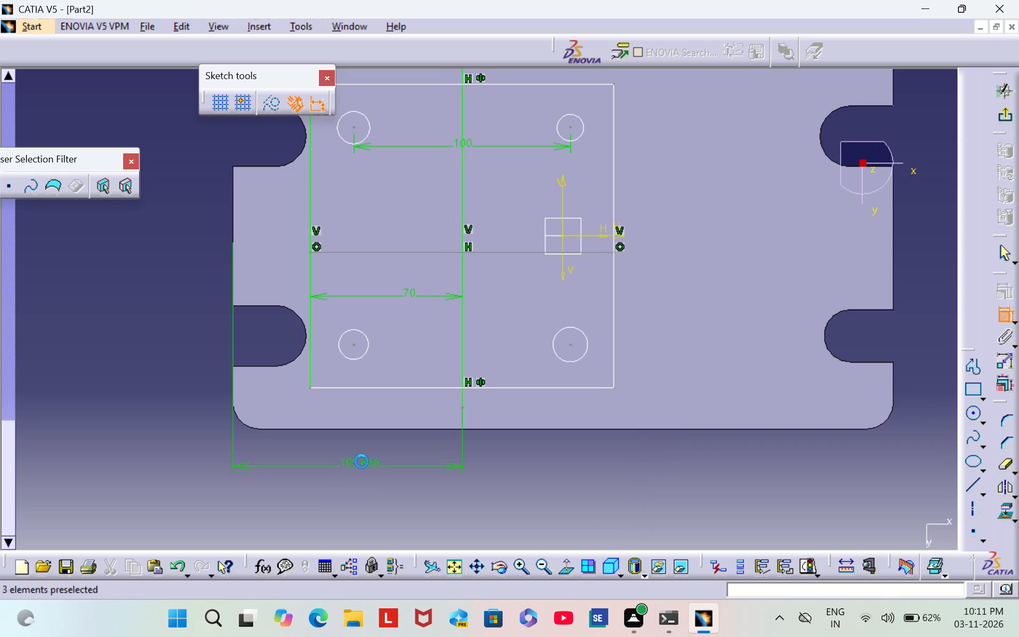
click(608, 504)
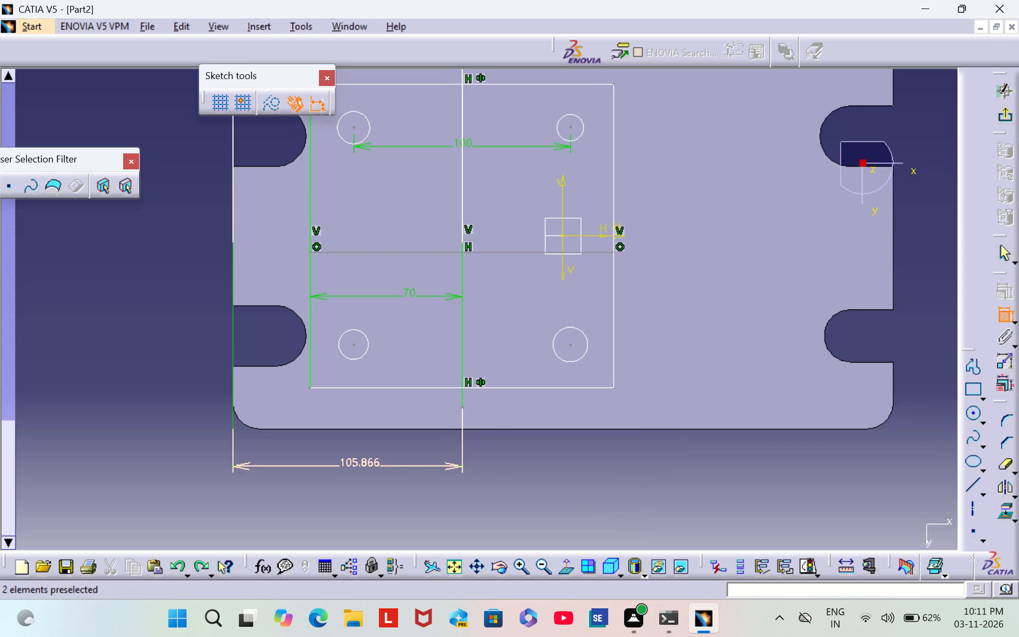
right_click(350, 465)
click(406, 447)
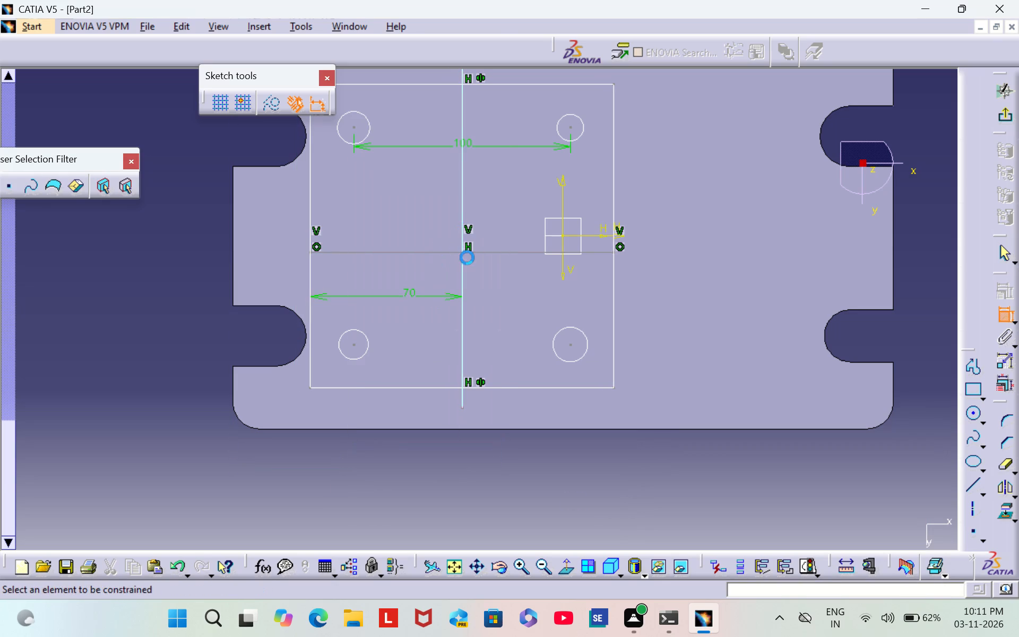
Delete the vertical axis and the horizontal axis crossing the square.
right_click(504, 255)
click(606, 474)
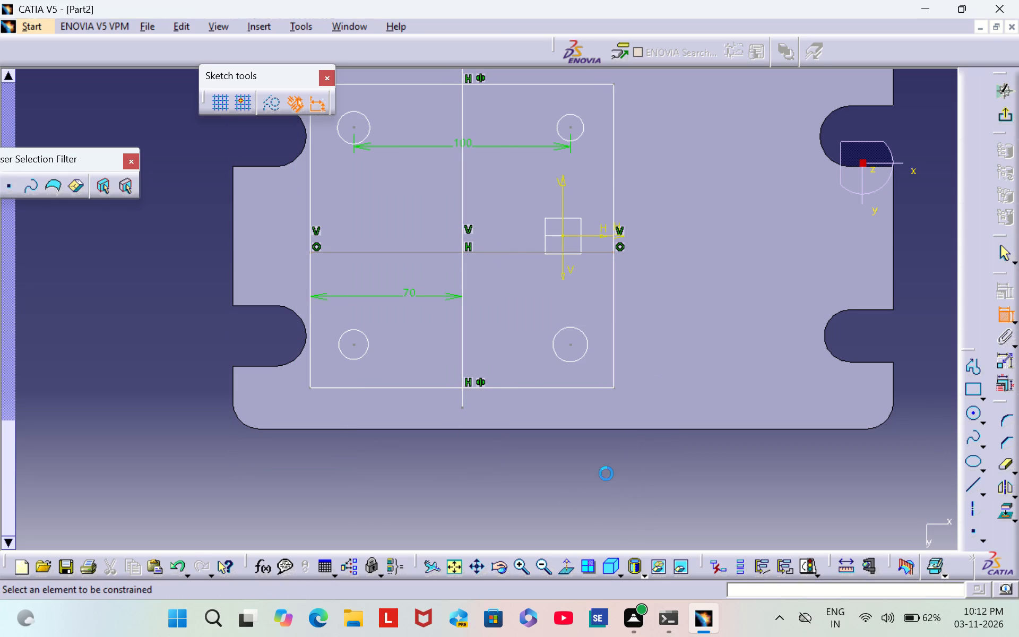
right_click(462, 167)
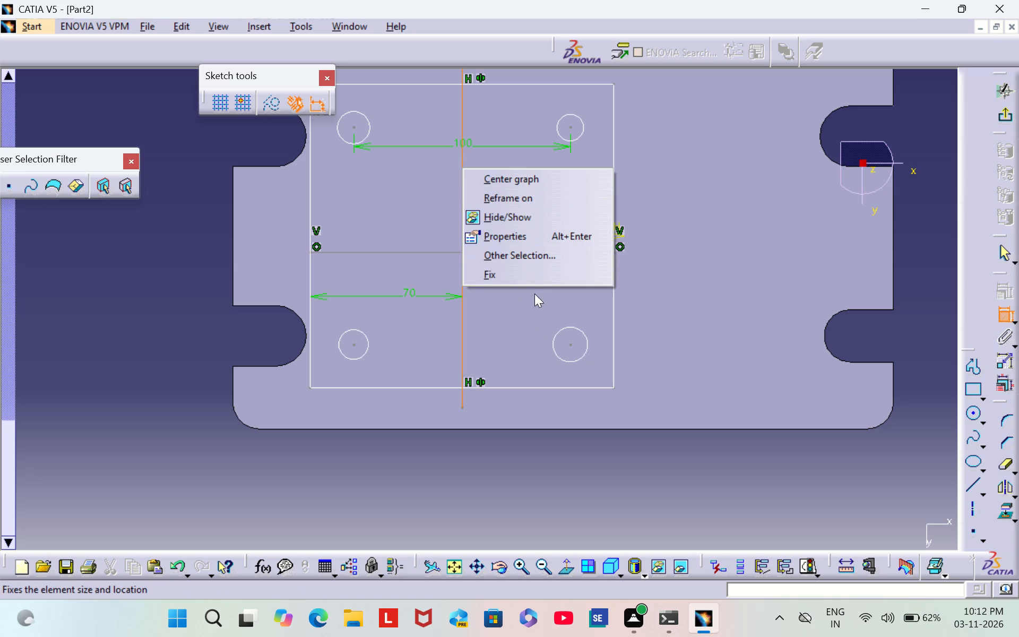
click(677, 489)
click(1003, 314)
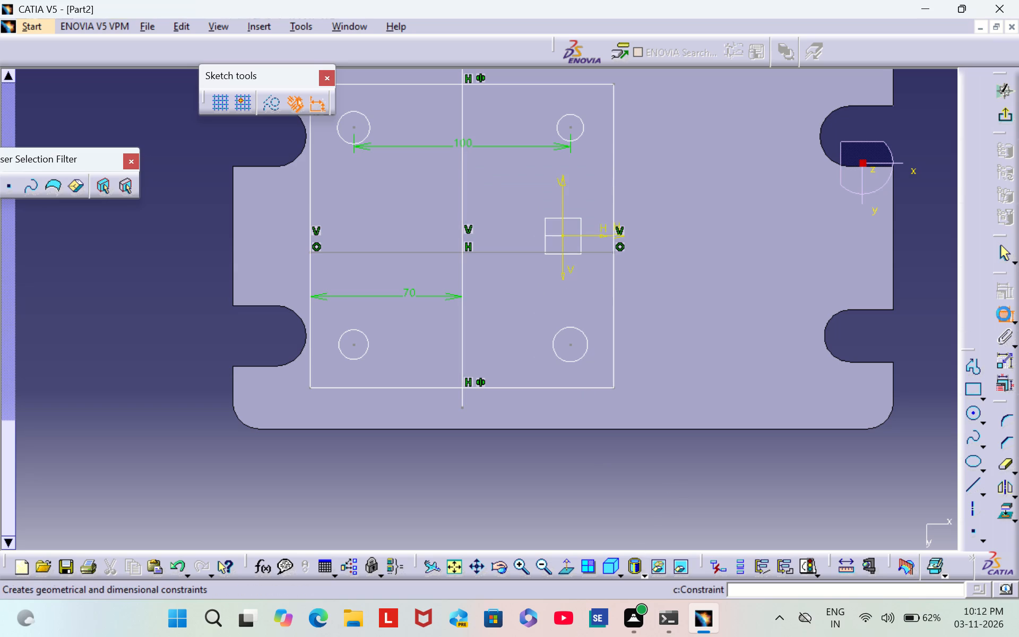
right_click(462, 203)
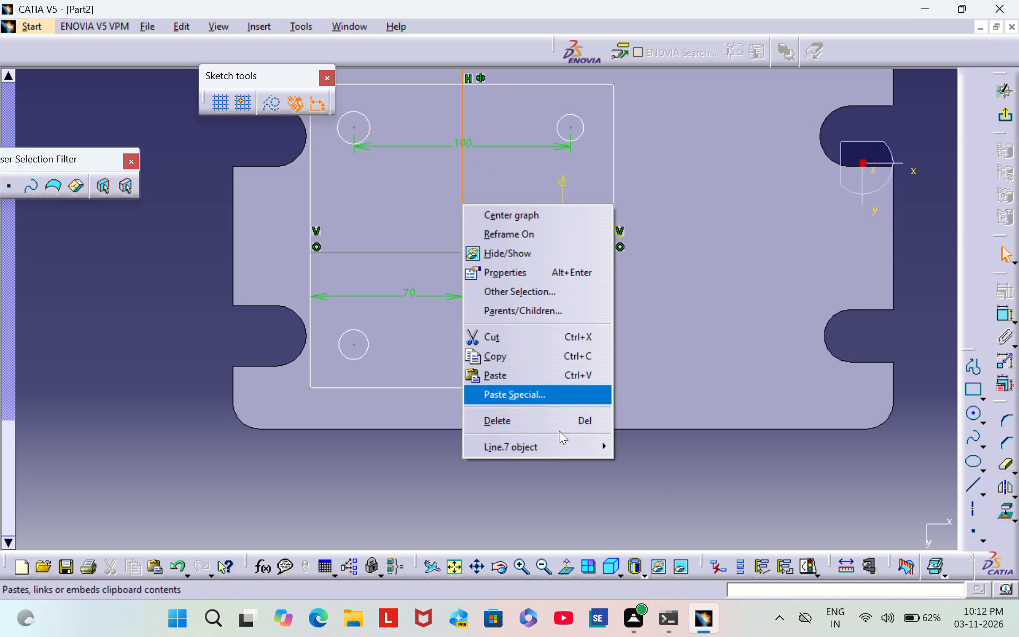
click(562, 421)
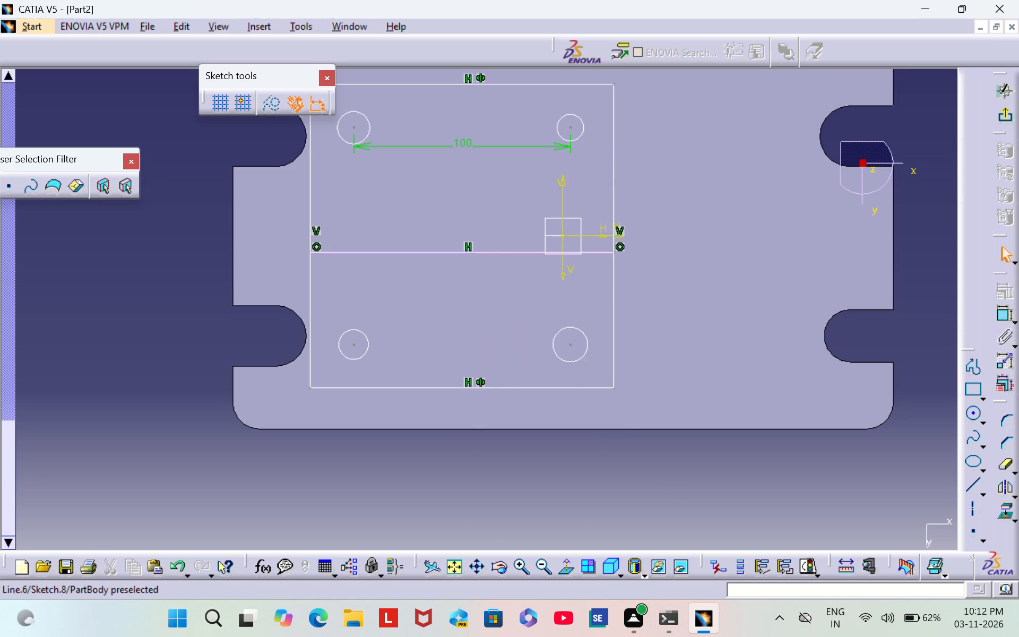
right_click(473, 253)
click(571, 469)
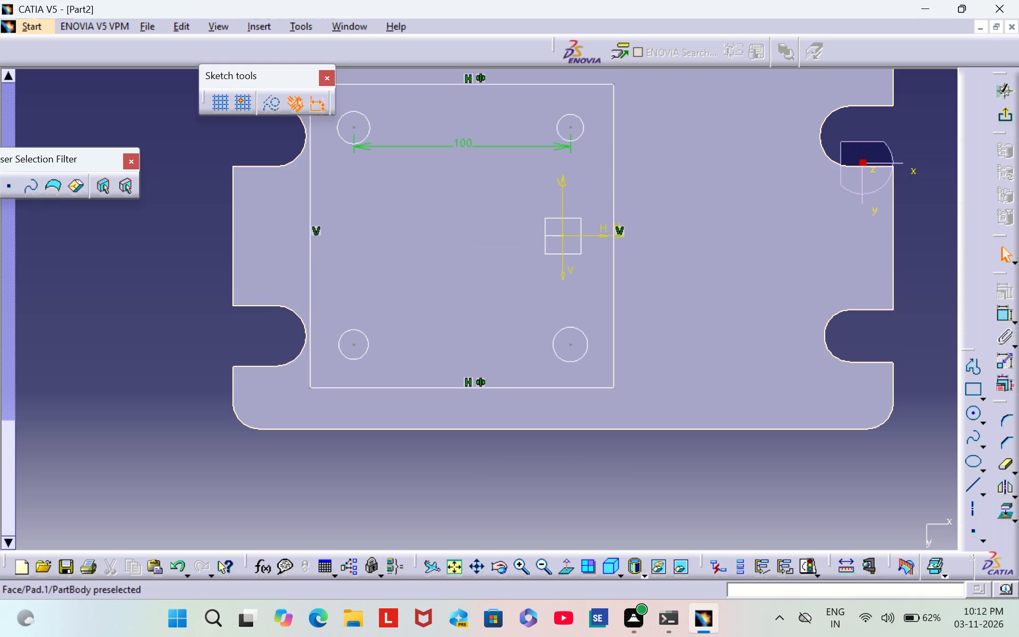
Dimension the vertical distance from the square's top side to the upper-right circle's centre.
middle_drag(513, 215, 508, 236)
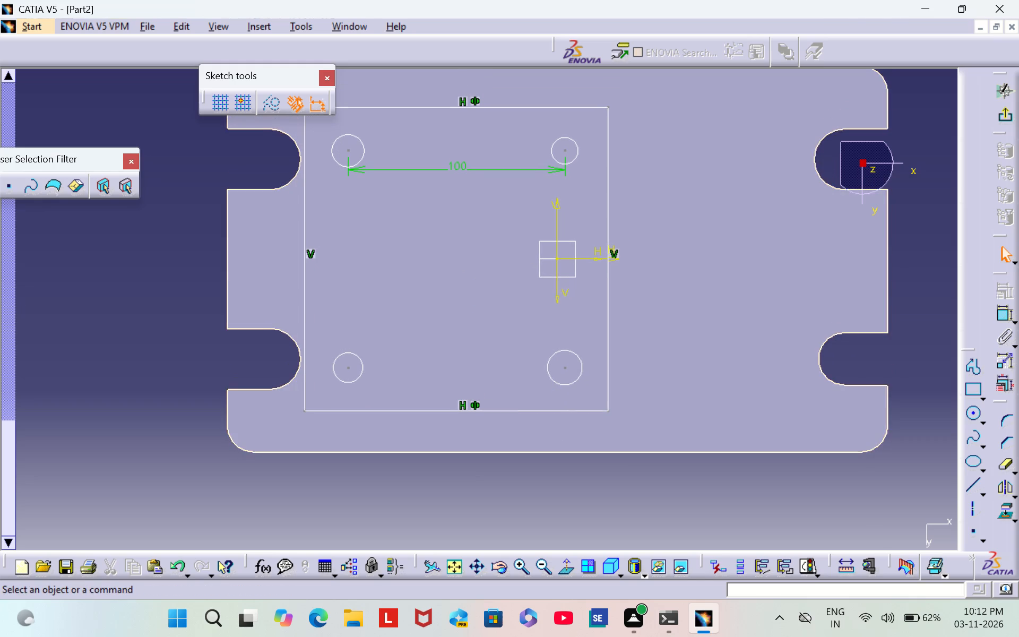
double_click(1001, 318)
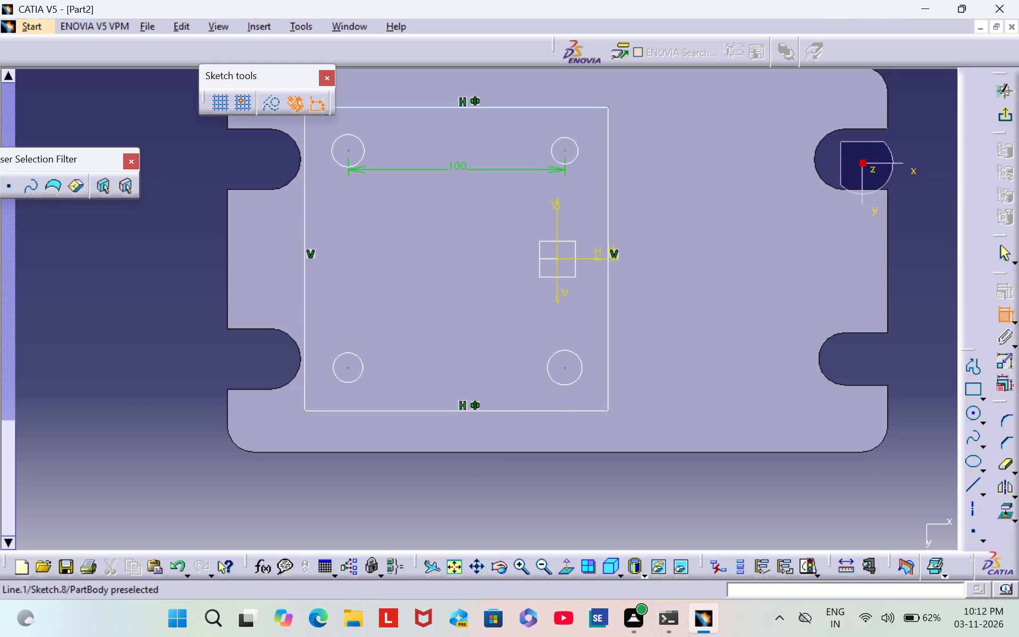
click(560, 107)
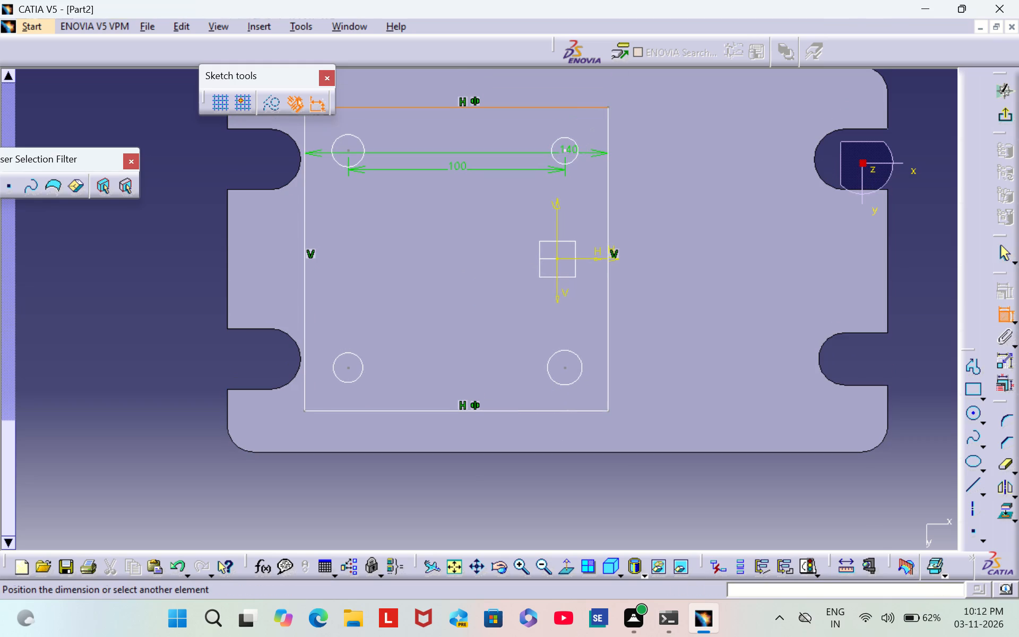
click(565, 150)
click(645, 133)
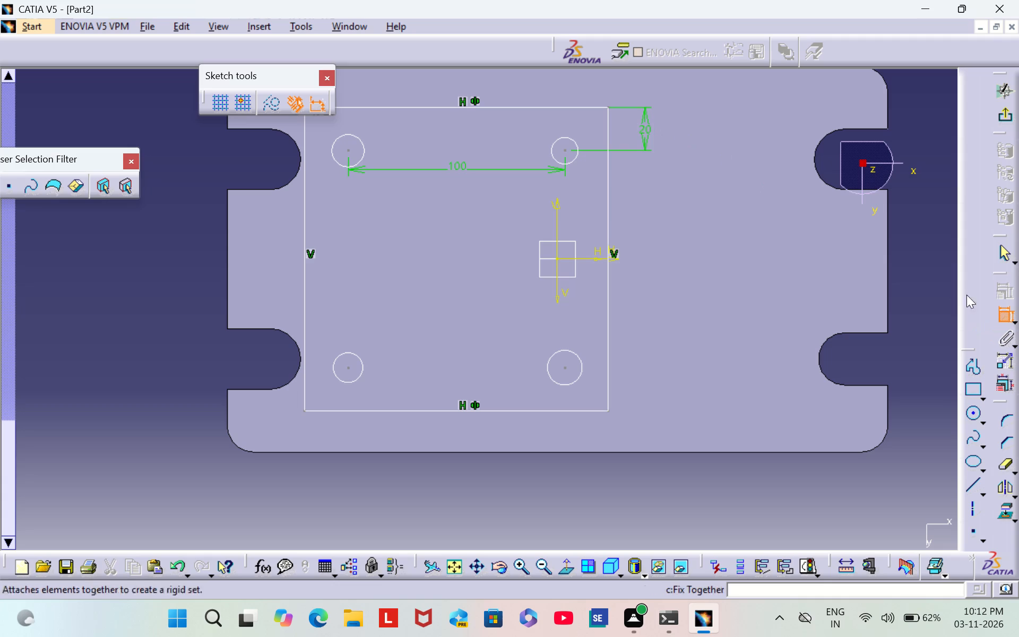
Dimension the horizontal distance from the upper-right circle's centre to the square's right side.
click(564, 149)
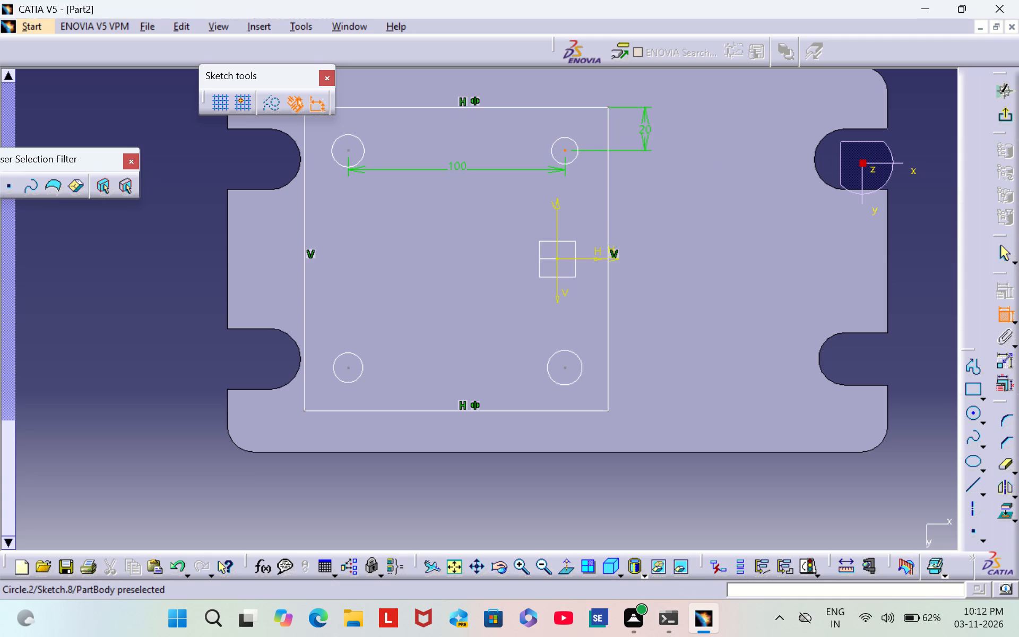
click(606, 155)
click(589, 93)
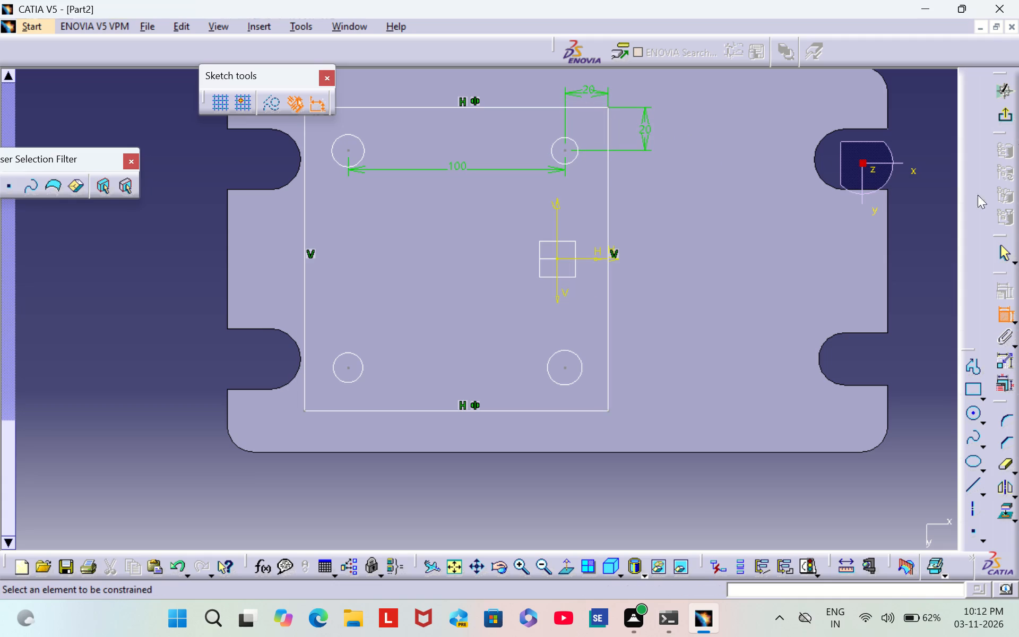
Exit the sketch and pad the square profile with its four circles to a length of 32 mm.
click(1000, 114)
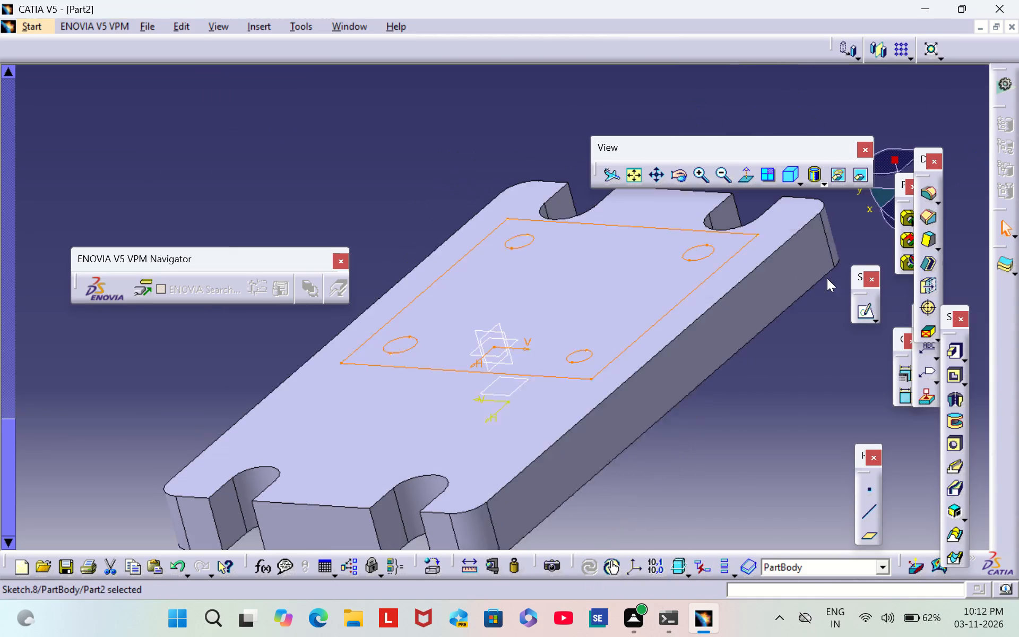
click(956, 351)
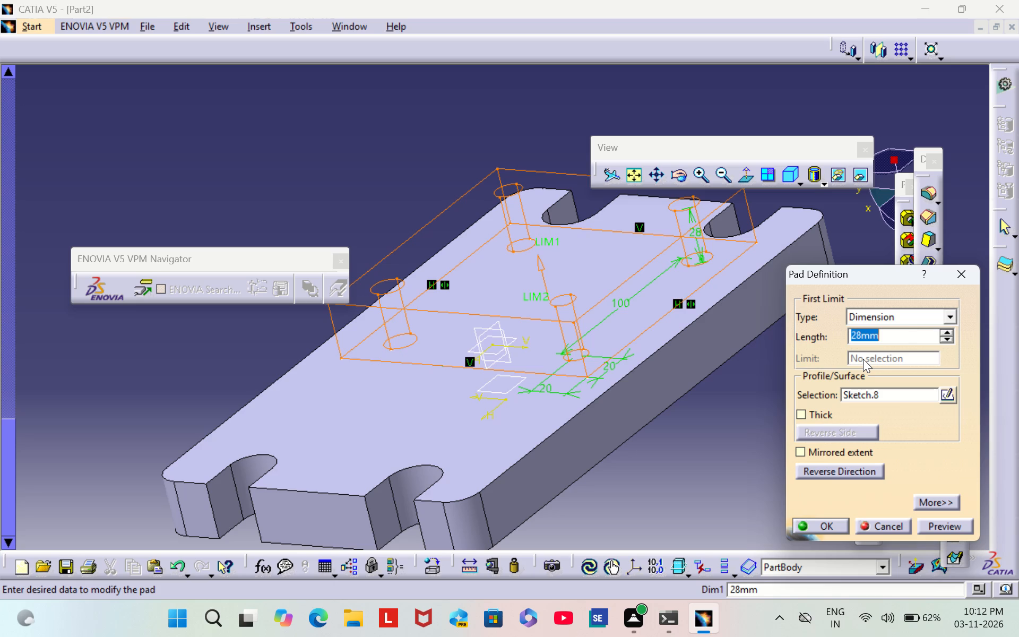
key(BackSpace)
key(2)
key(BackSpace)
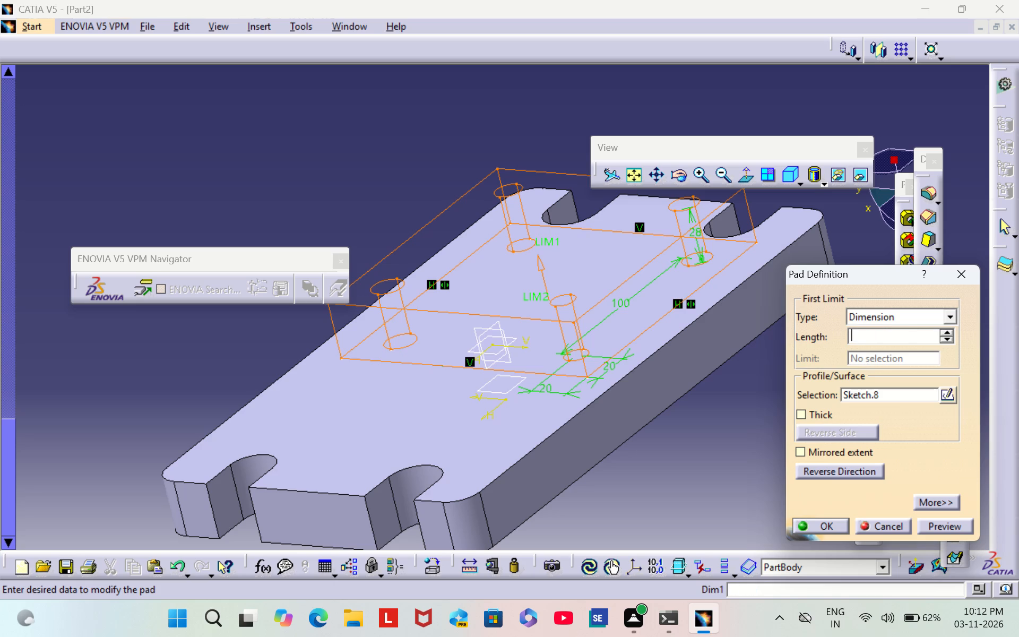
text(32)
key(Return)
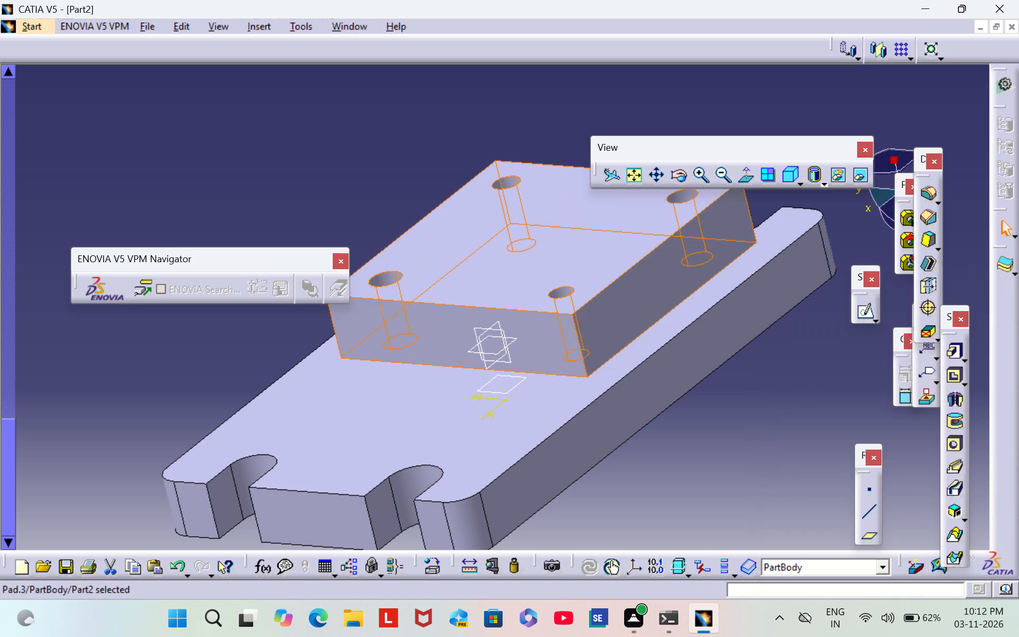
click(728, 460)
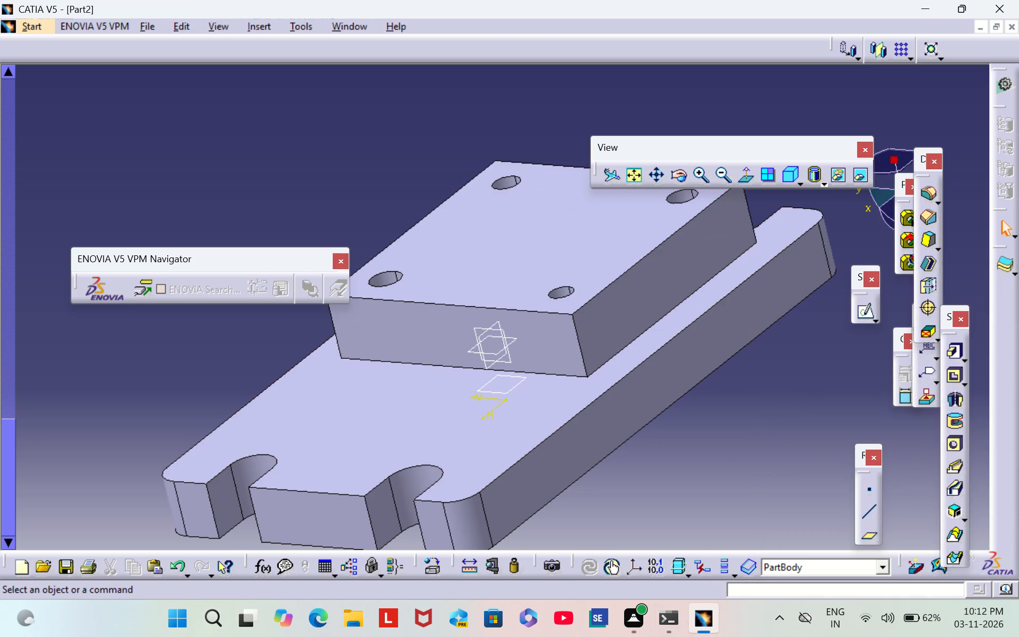
Examine the padded square block and its four corner holes from several angles.
middle_drag(221, 353, 529, 487)
scroll(225, 354, down, 1)
right_drag(225, 354, 529, 487)
scroll(454, 332, up, 1)
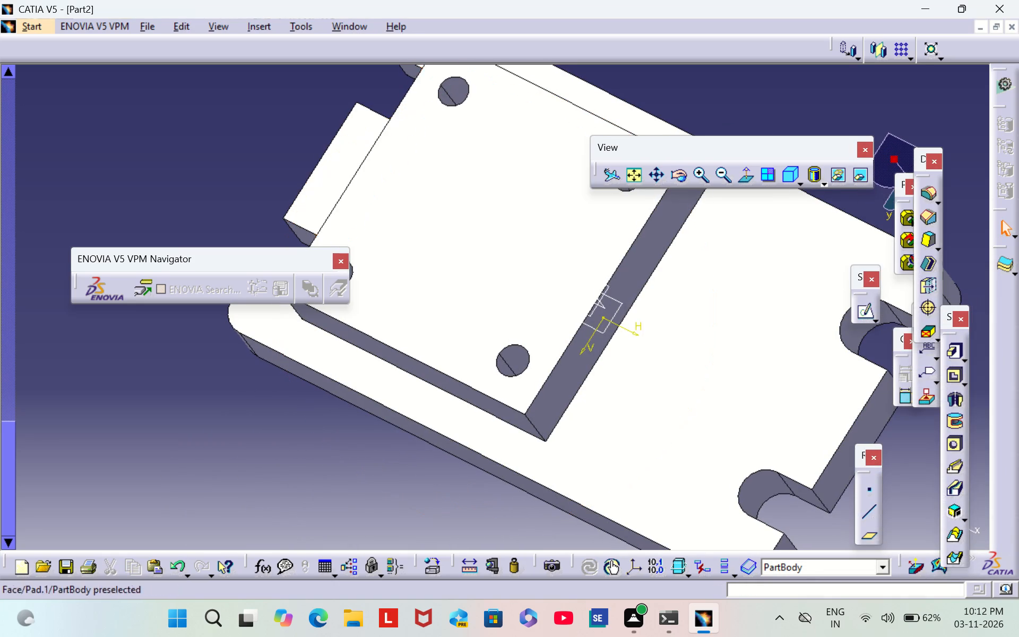
middle_drag(247, 160, 275, 334)
right_drag(247, 160, 275, 334)
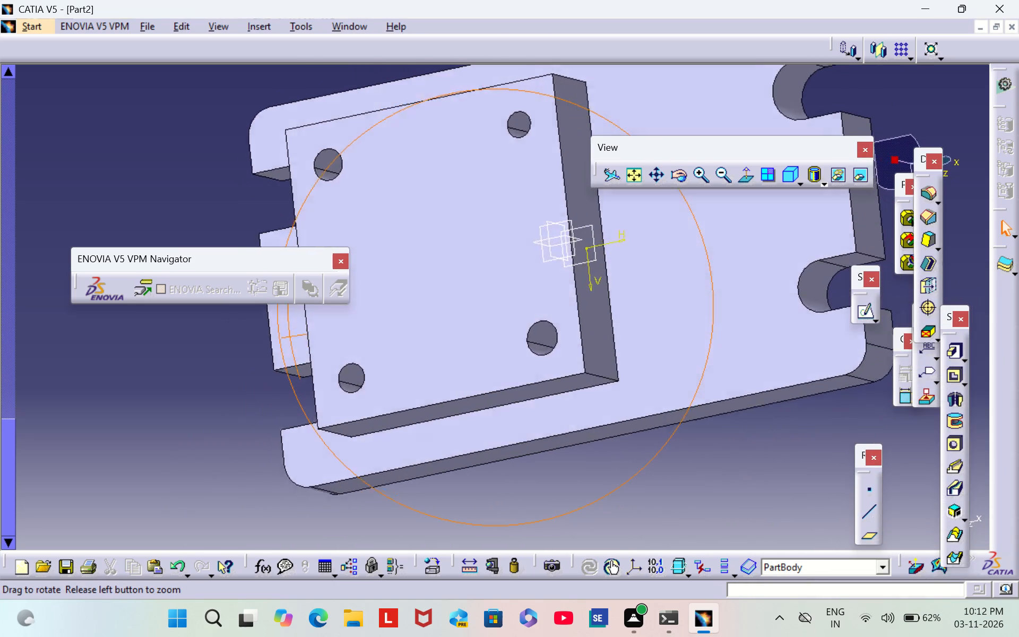
middle_drag(275, 334, 303, 315)
right_drag(275, 334, 303, 315)
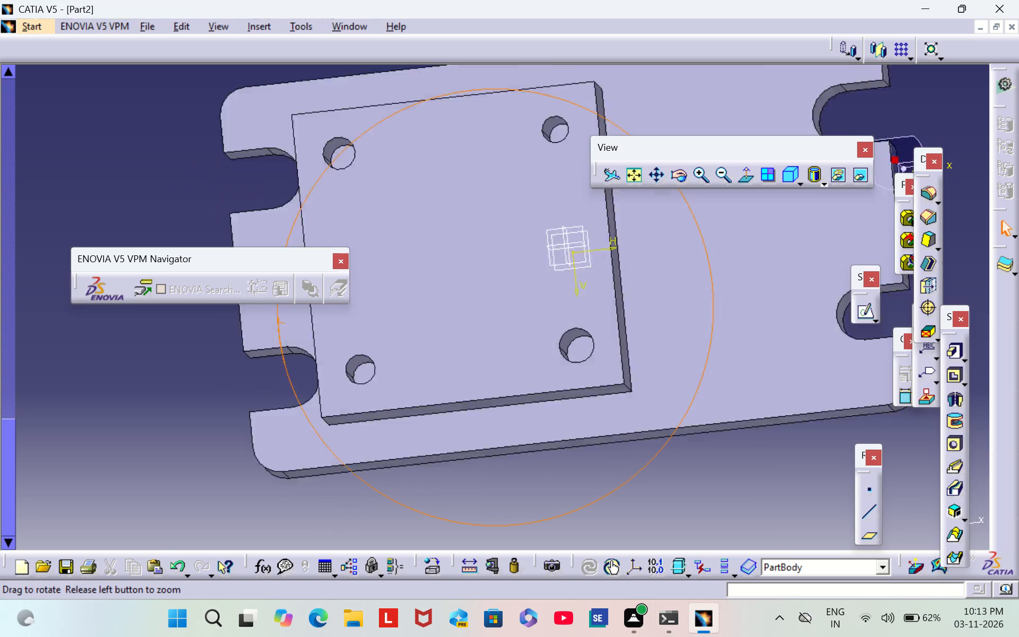
middle_drag(303, 315, 356, 132)
right_drag(303, 315, 356, 128)
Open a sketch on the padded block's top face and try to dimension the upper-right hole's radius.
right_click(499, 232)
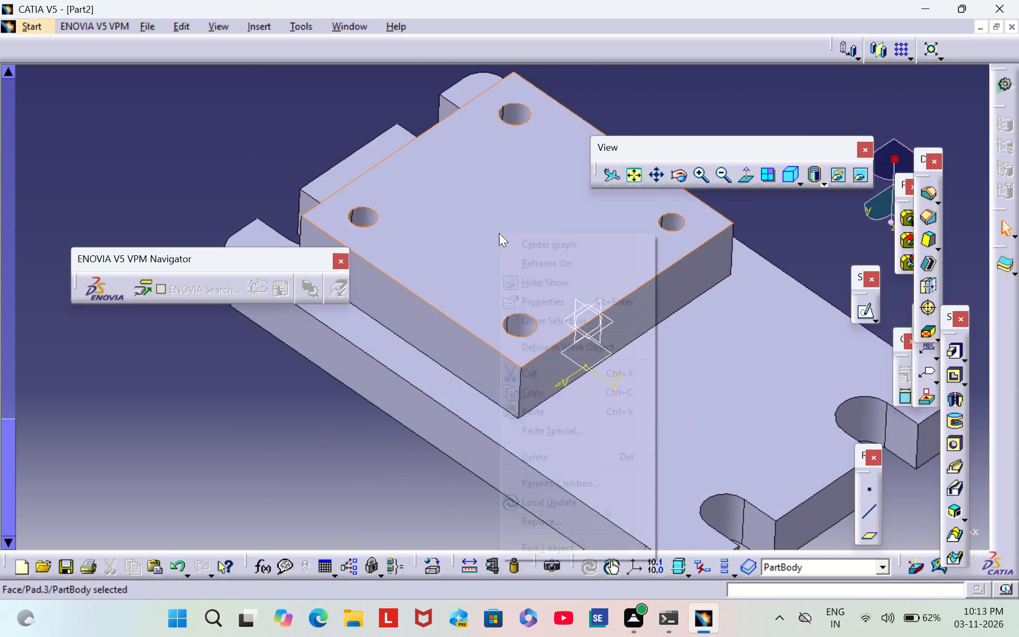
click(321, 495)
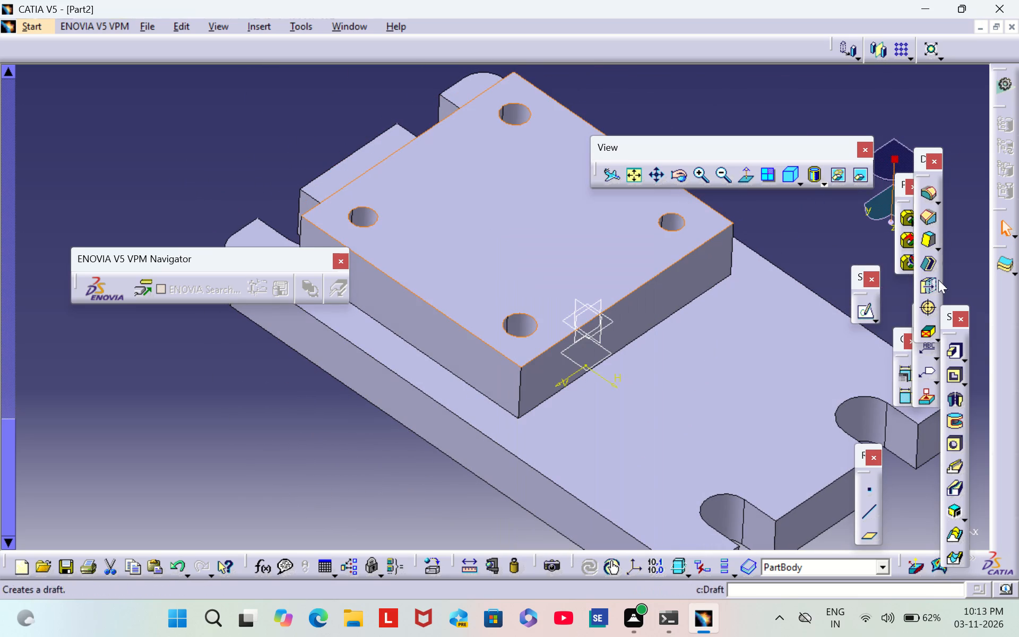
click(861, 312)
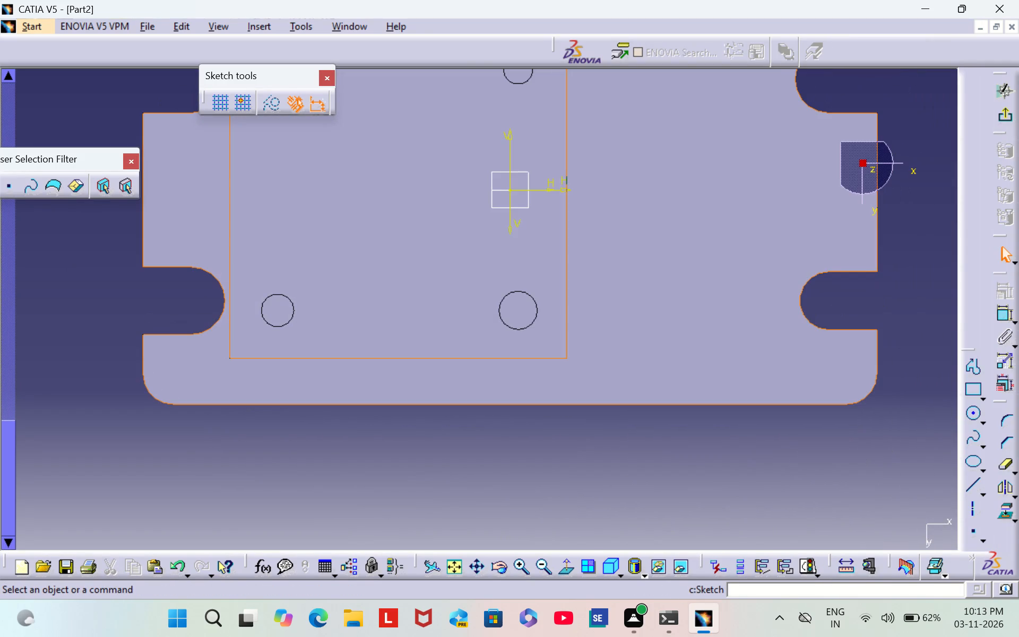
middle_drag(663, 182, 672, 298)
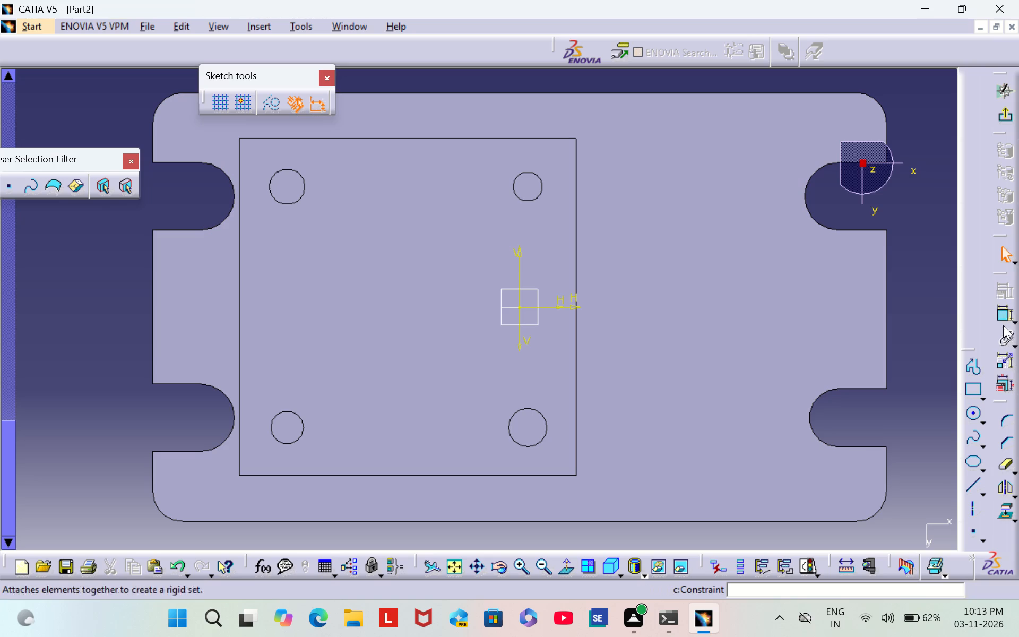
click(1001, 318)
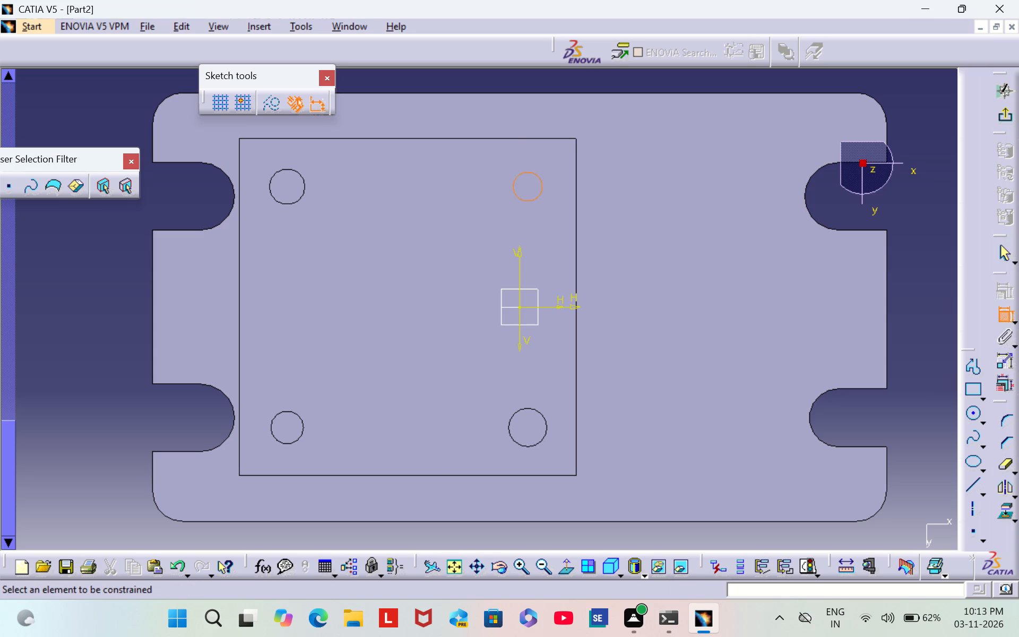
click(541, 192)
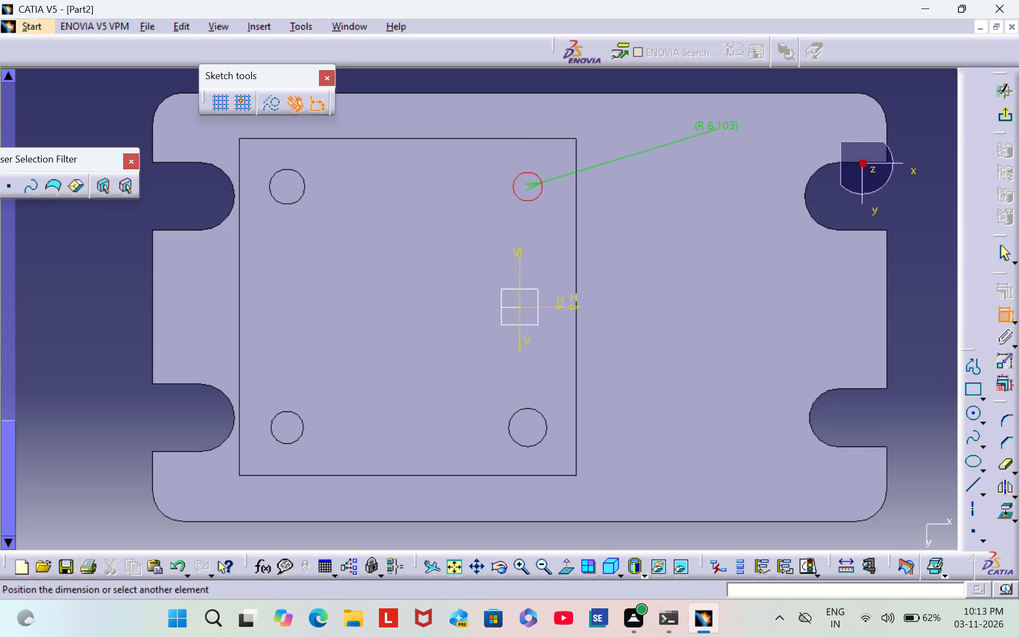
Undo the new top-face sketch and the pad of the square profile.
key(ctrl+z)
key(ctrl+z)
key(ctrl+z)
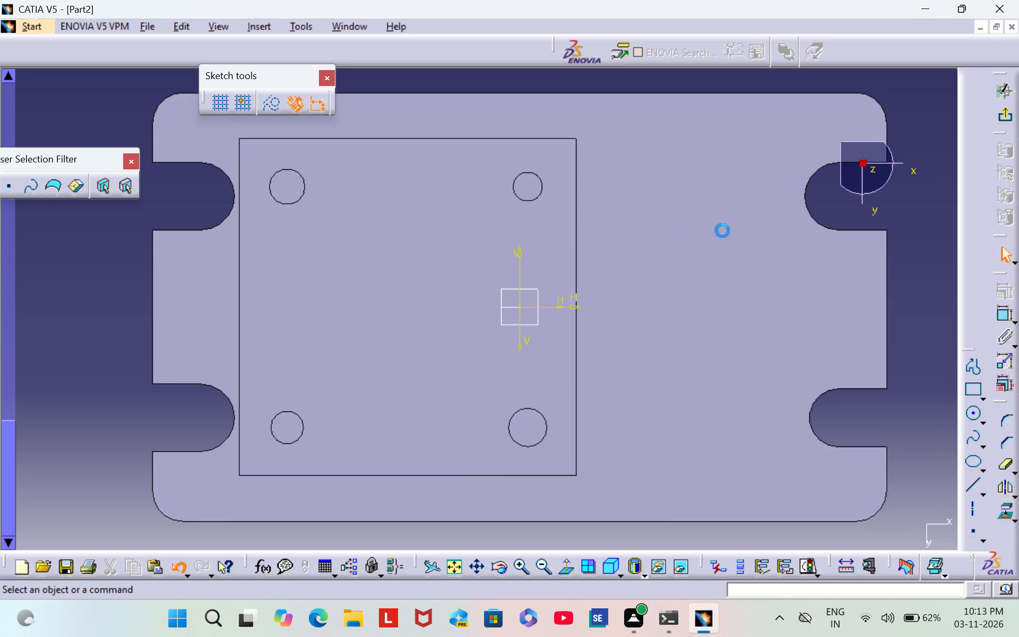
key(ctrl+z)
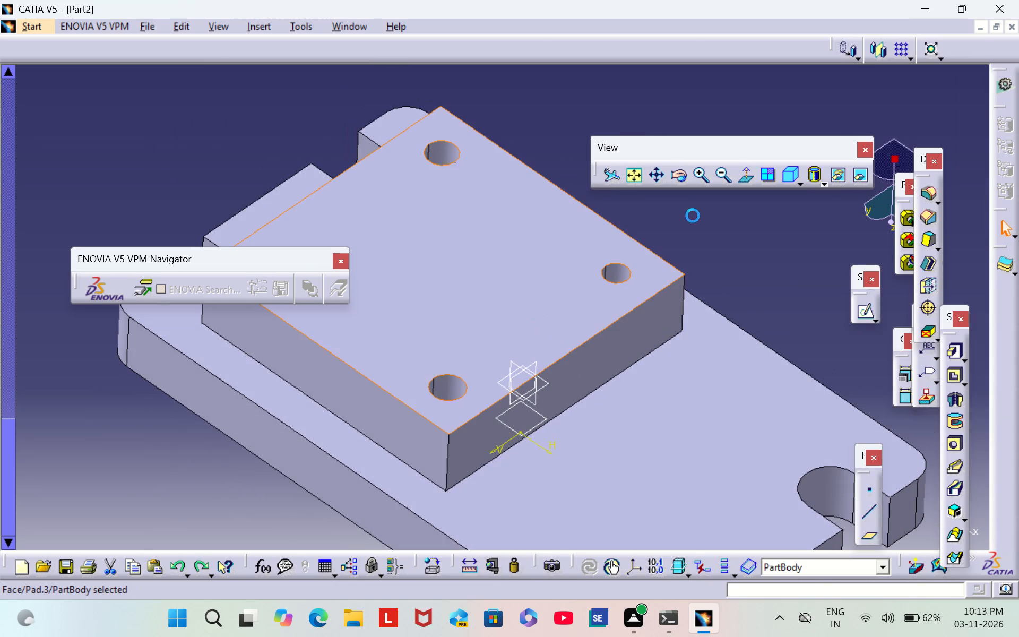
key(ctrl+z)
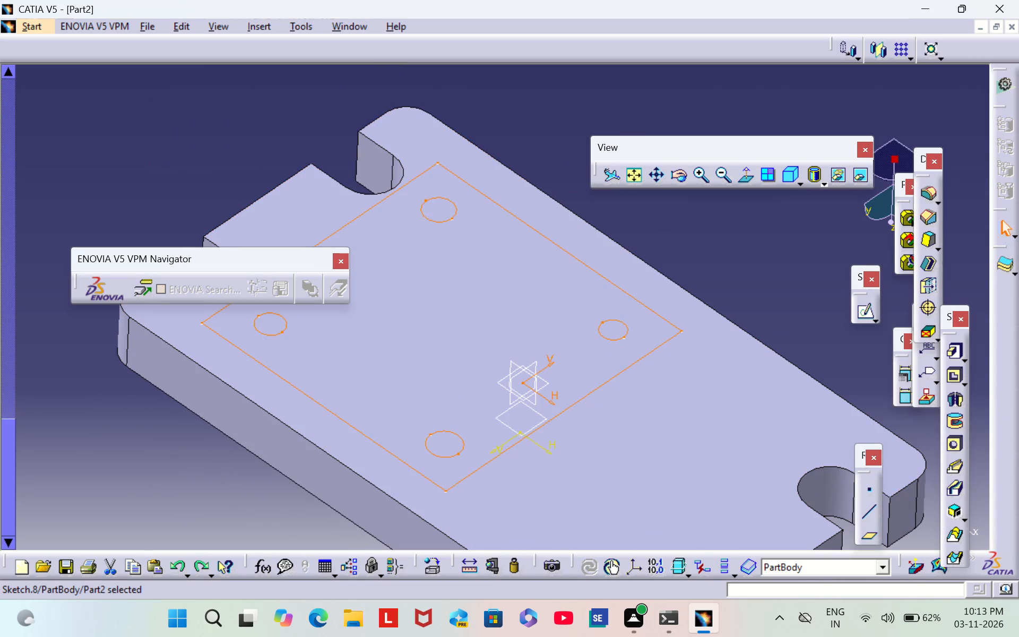
Reopen the square's sketch and dimension the upper-right circle's radius.
click(860, 306)
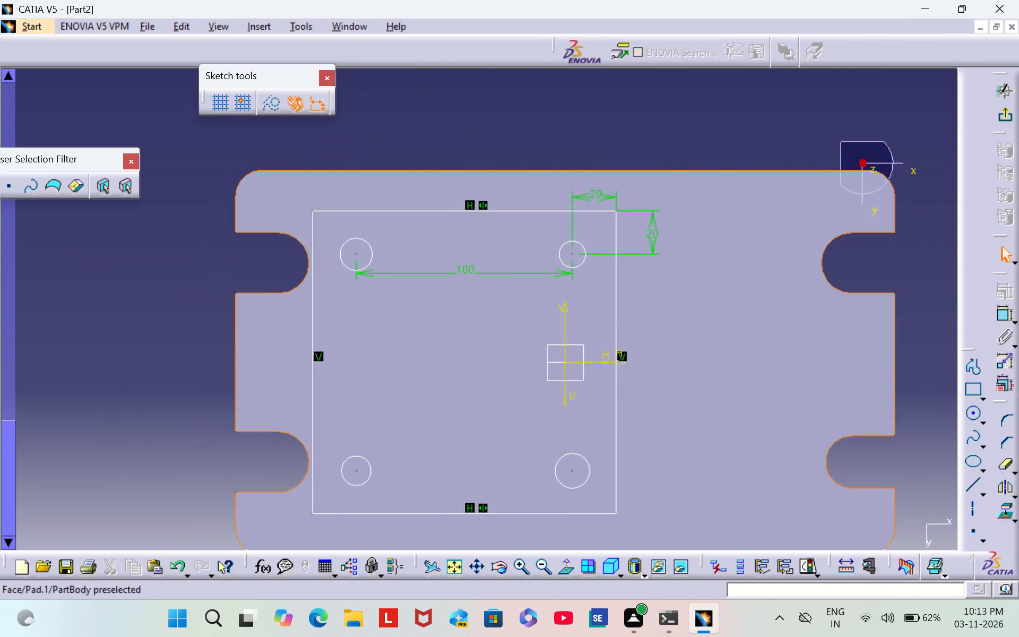
click(1000, 311)
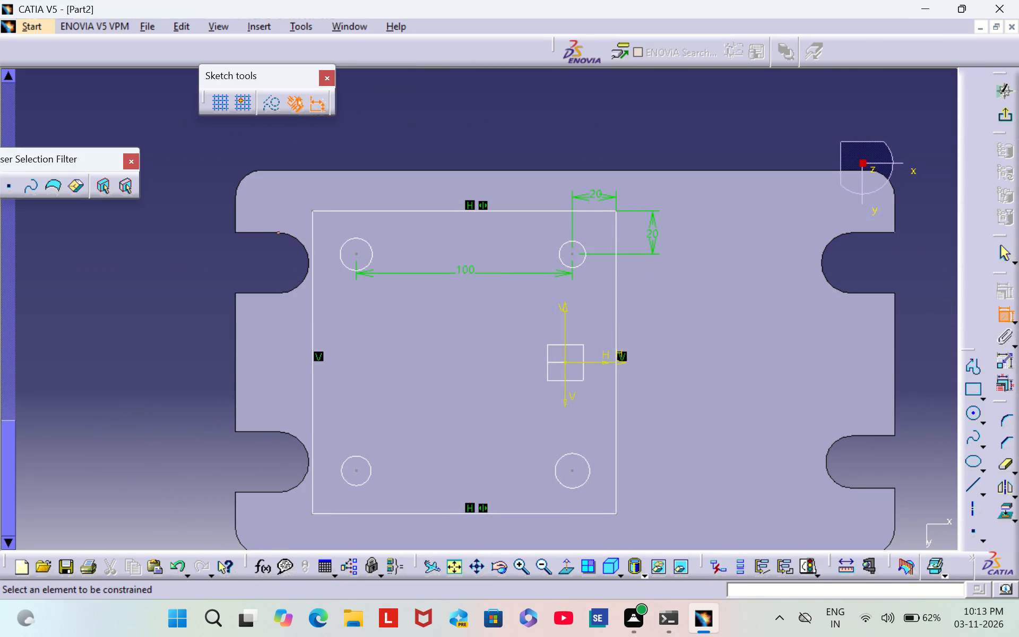
click(581, 245)
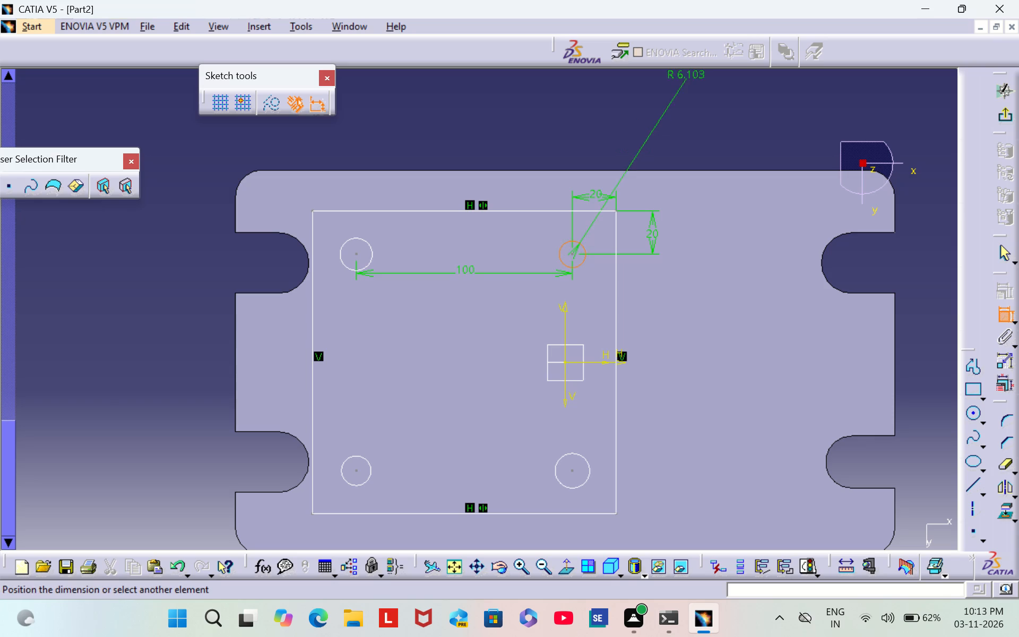
click(693, 116)
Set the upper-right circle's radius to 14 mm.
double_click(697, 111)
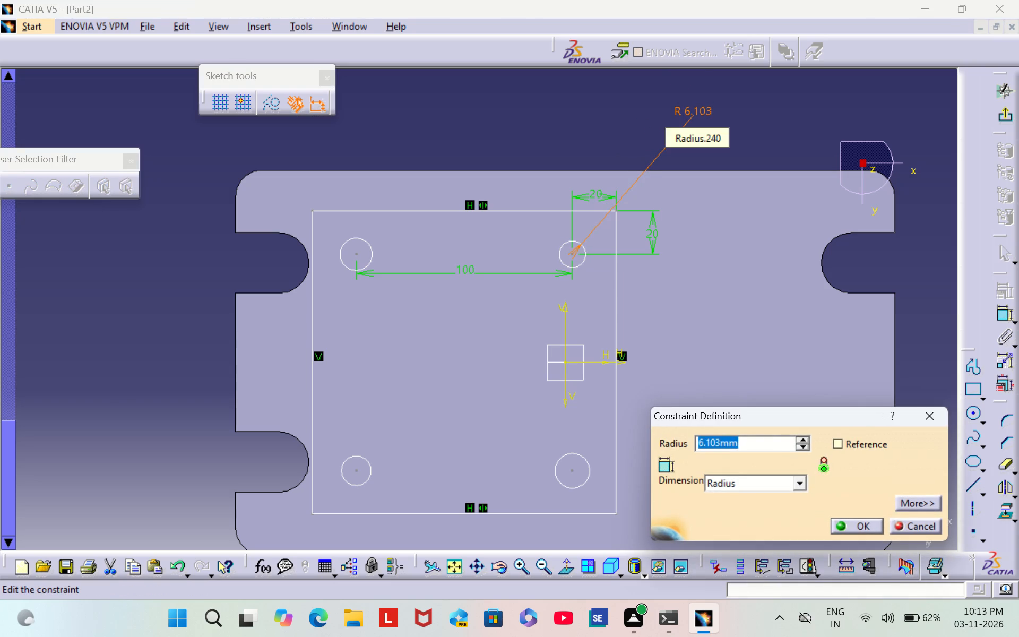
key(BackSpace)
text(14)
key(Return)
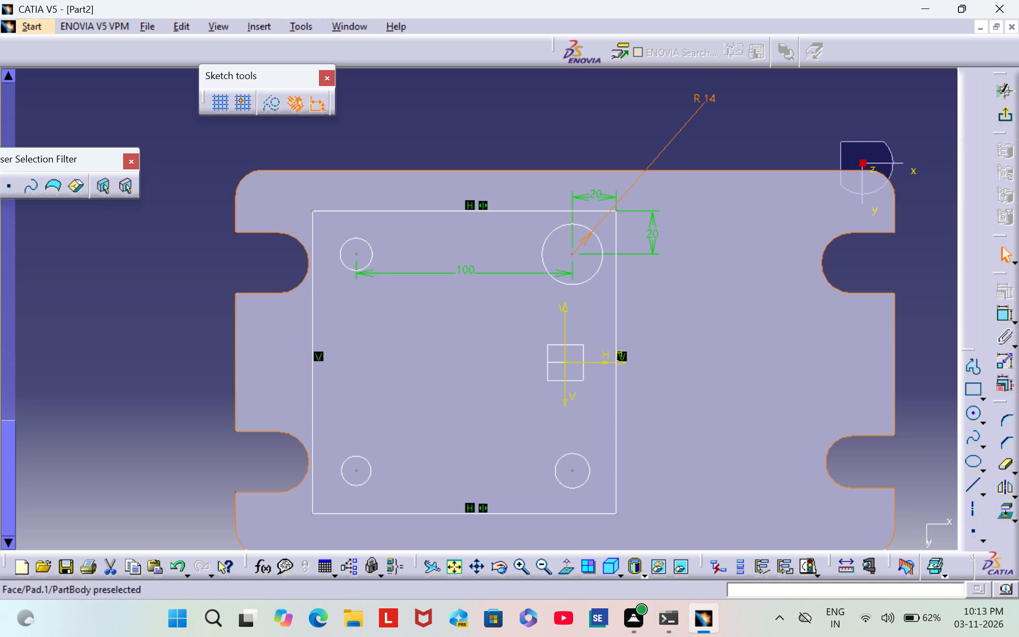
Set the upper-right circle's radius to 6 mm.
double_click(713, 97)
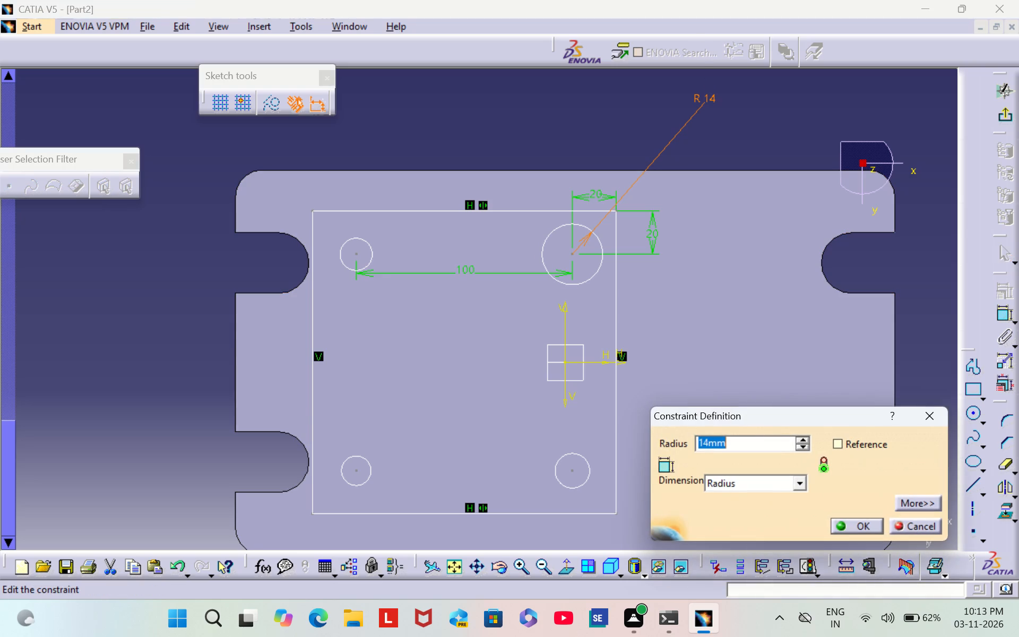
key(BackSpace)
key(6)
key(Return)
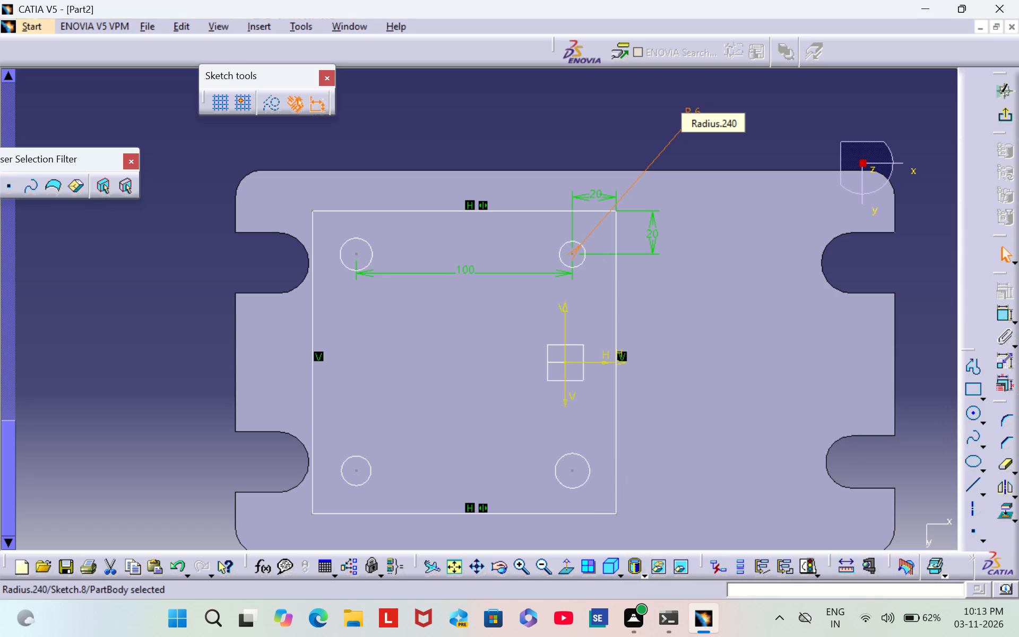
click(721, 149)
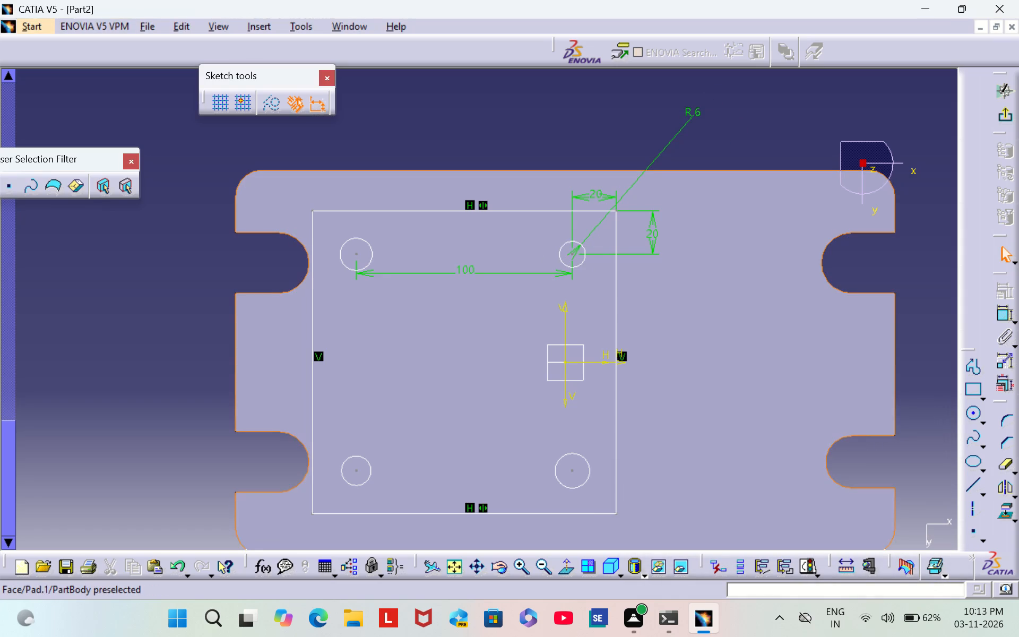
Dimension the upper-left circle's radius and set it to 6 mm.
click(373, 257)
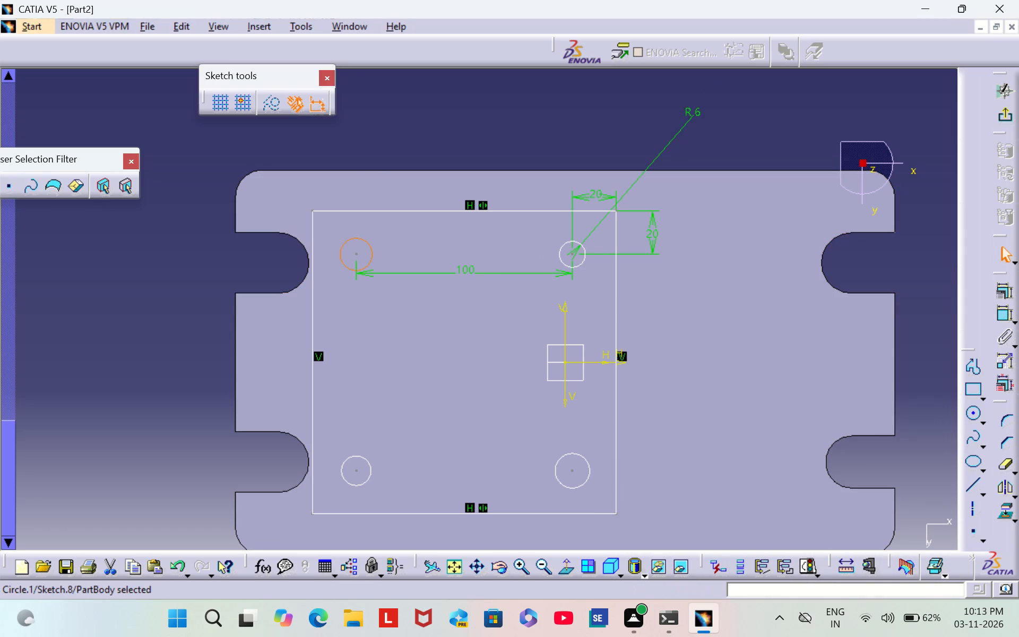
click(998, 309)
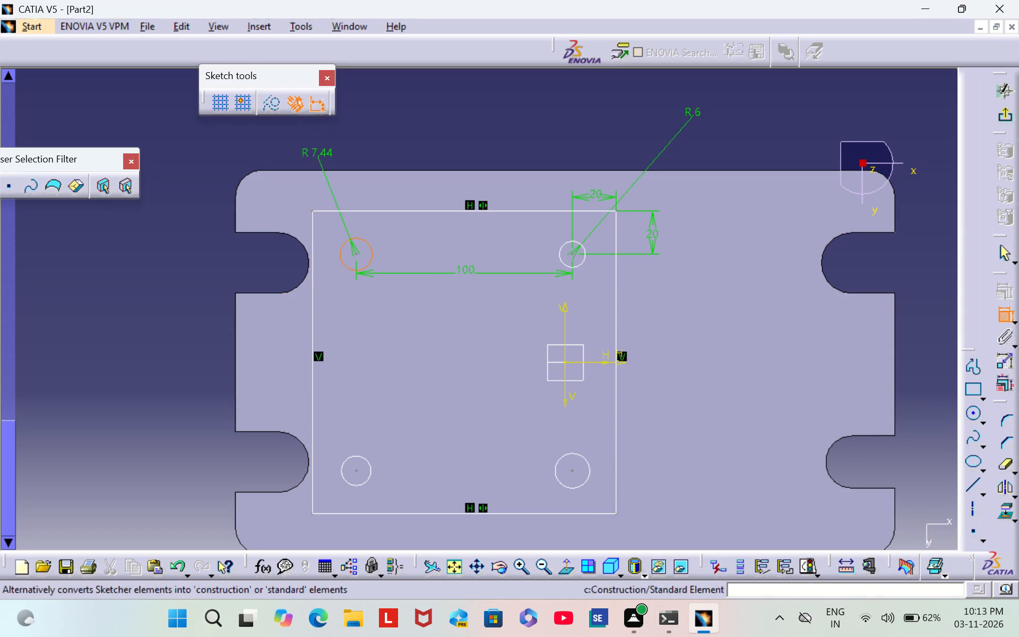
click(318, 153)
double_click(322, 148)
key(BackSpace)
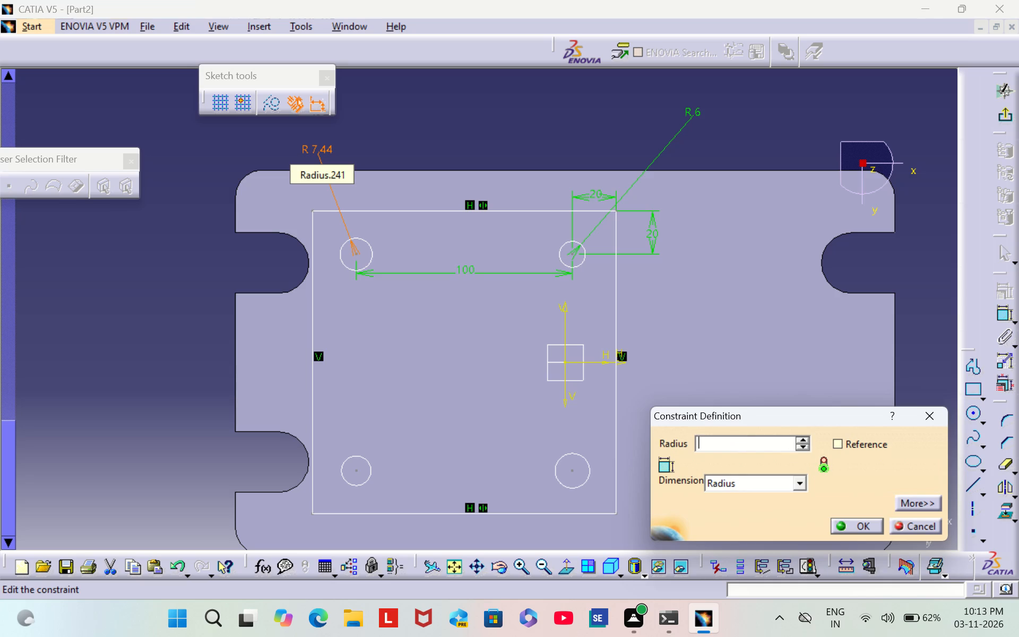
key(6)
key(Return)
click(106, 307)
Dimension the lower-left circle's radius and set it to 6 mm.
scroll(171, 325, down, 1)
middle_drag(171, 325, 170, 320)
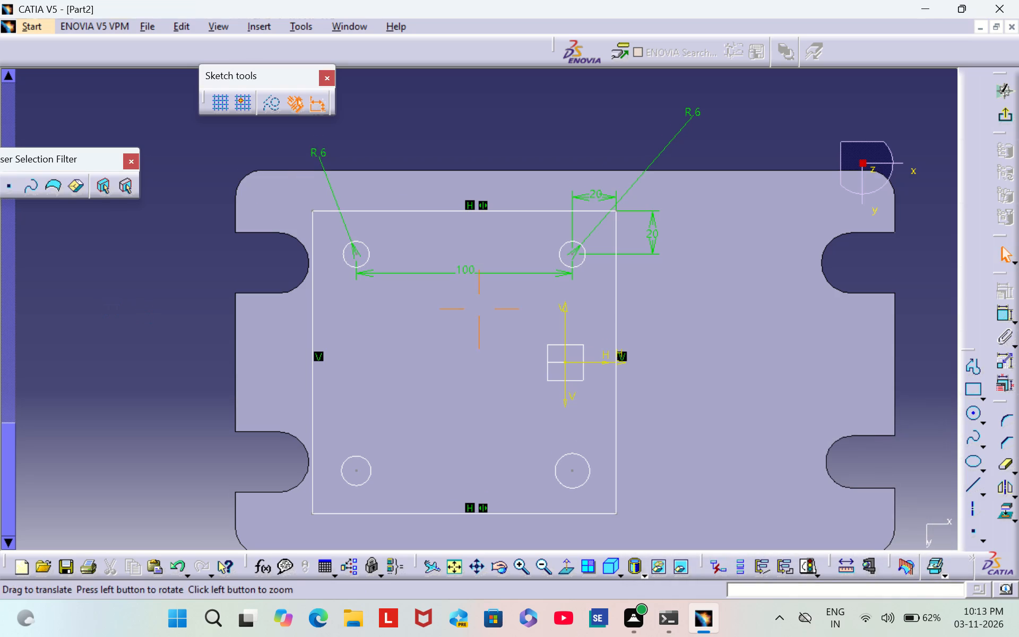
middle_drag(170, 320, 168, 208)
click(997, 315)
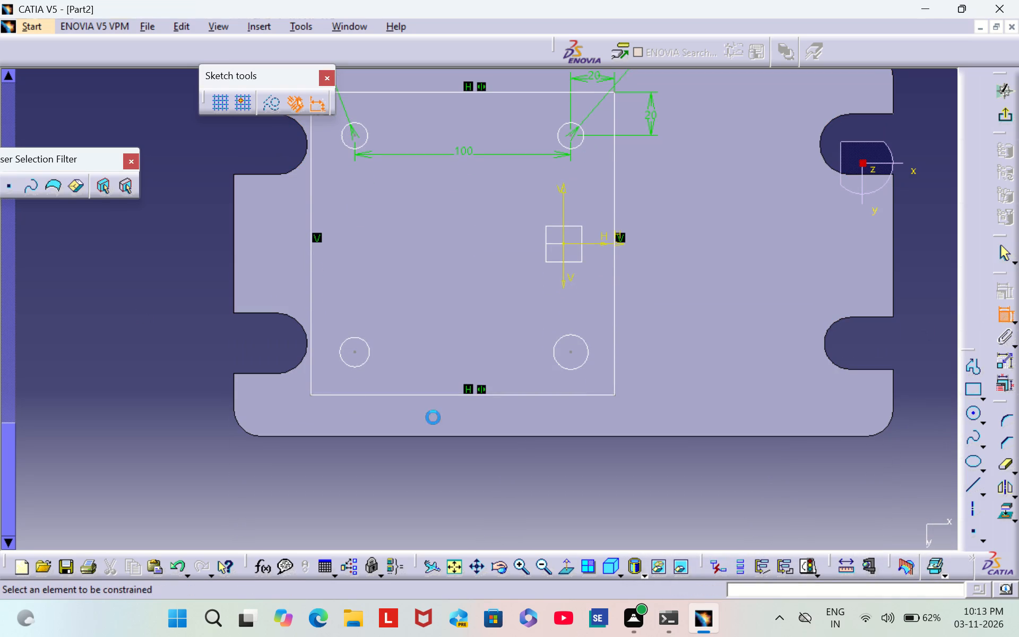
click(347, 361)
click(178, 462)
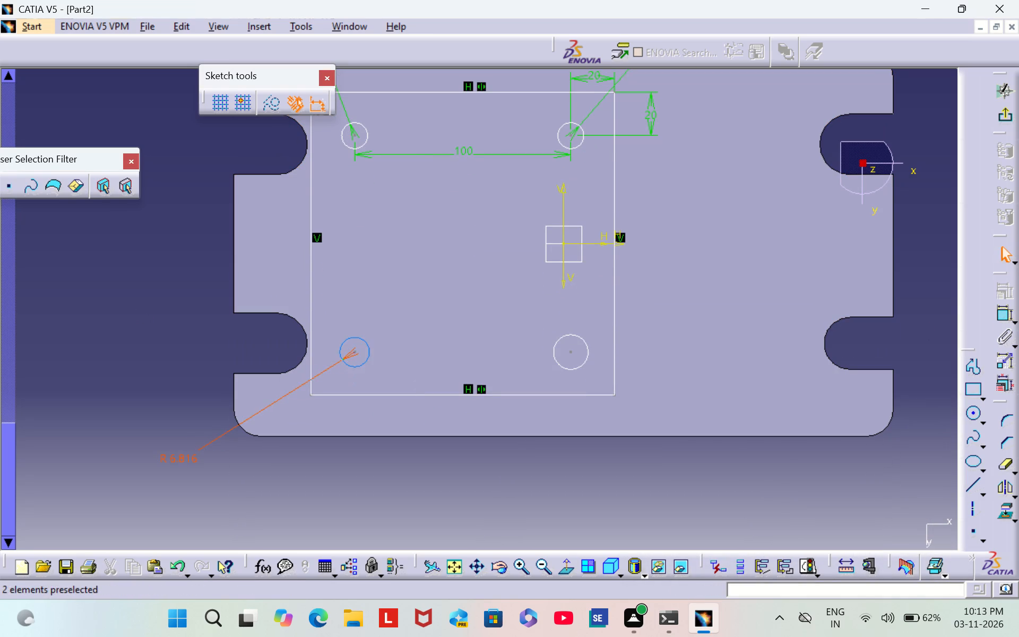
double_click(180, 457)
key(BackSpace)
key(6)
key(Return)
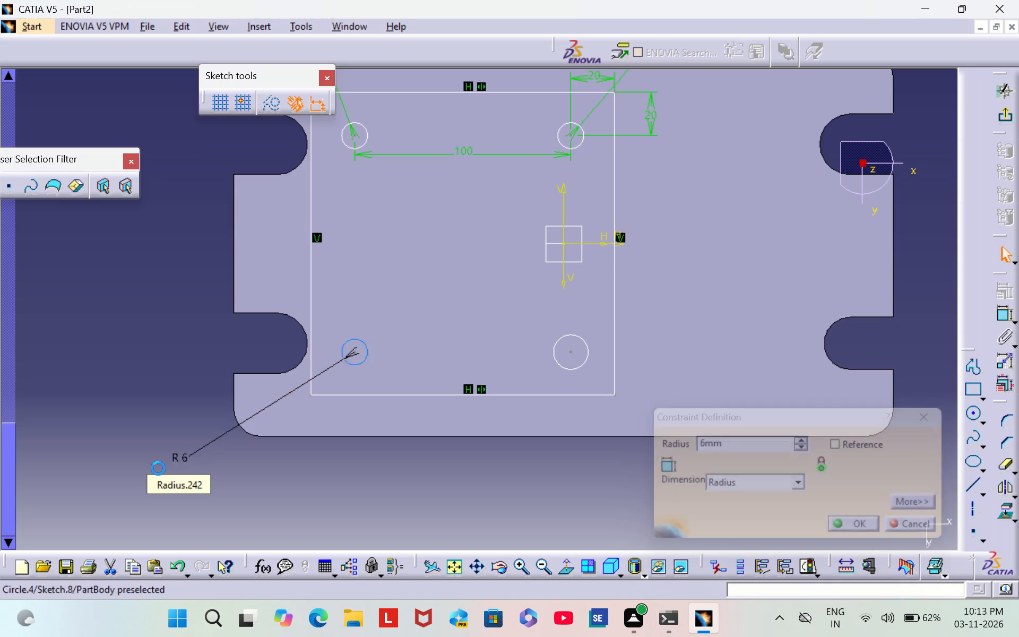
drag(219, 505, 226, 501)
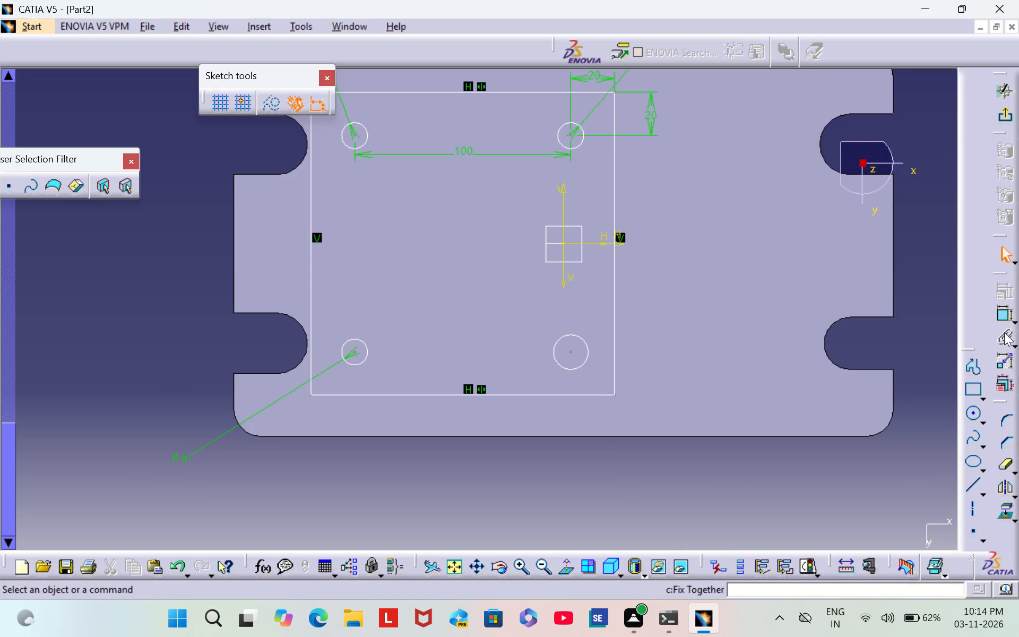
Dimension the lower-right circle's radius and set it to 6 mm.
click(1004, 316)
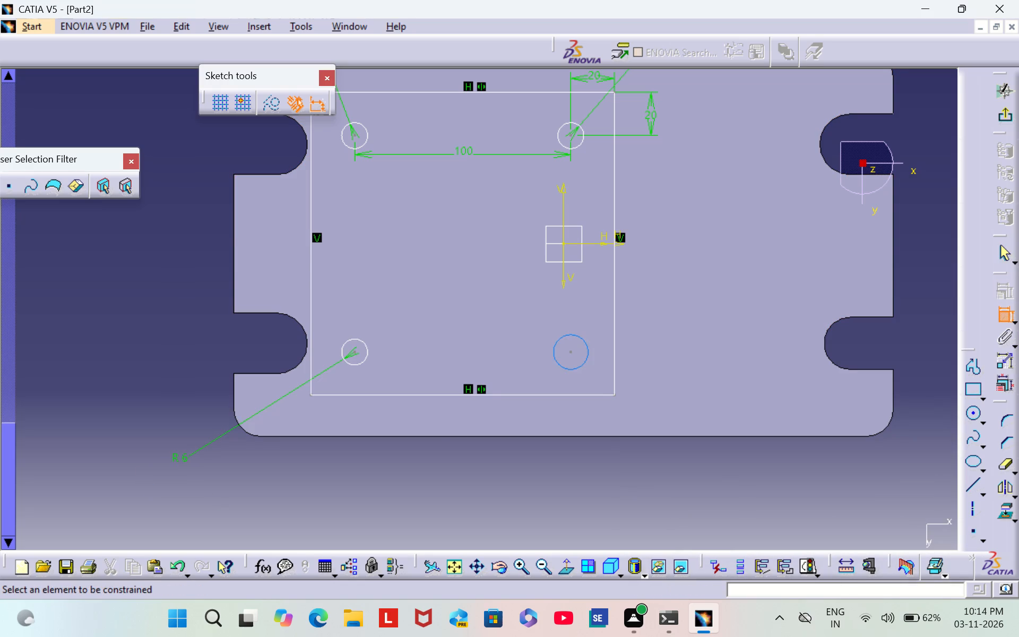
click(553, 356)
click(283, 488)
double_click(282, 486)
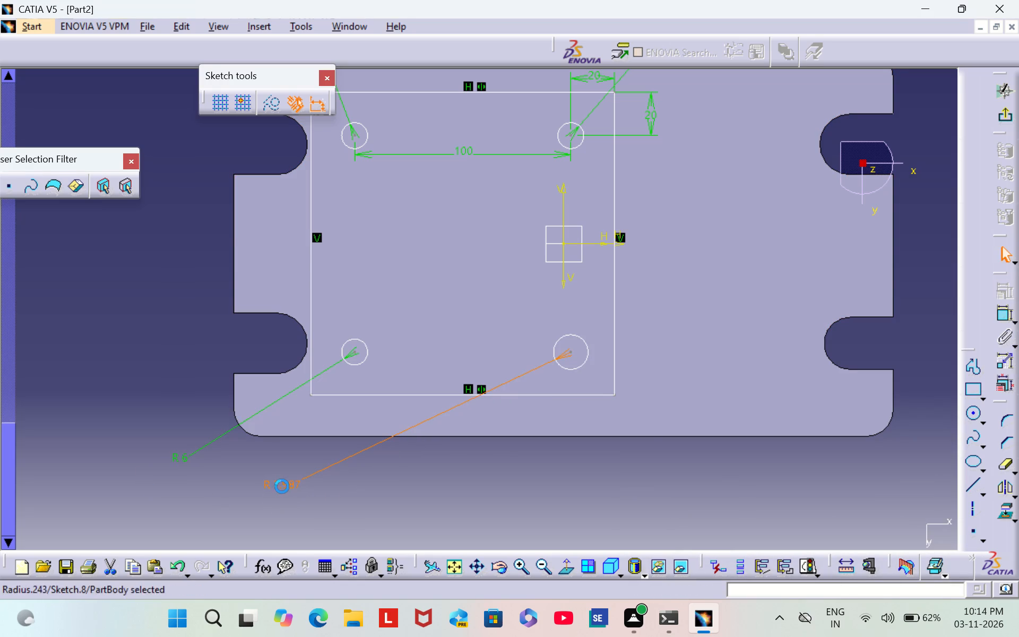
key(BackSpace)
key(6)
key(Return)
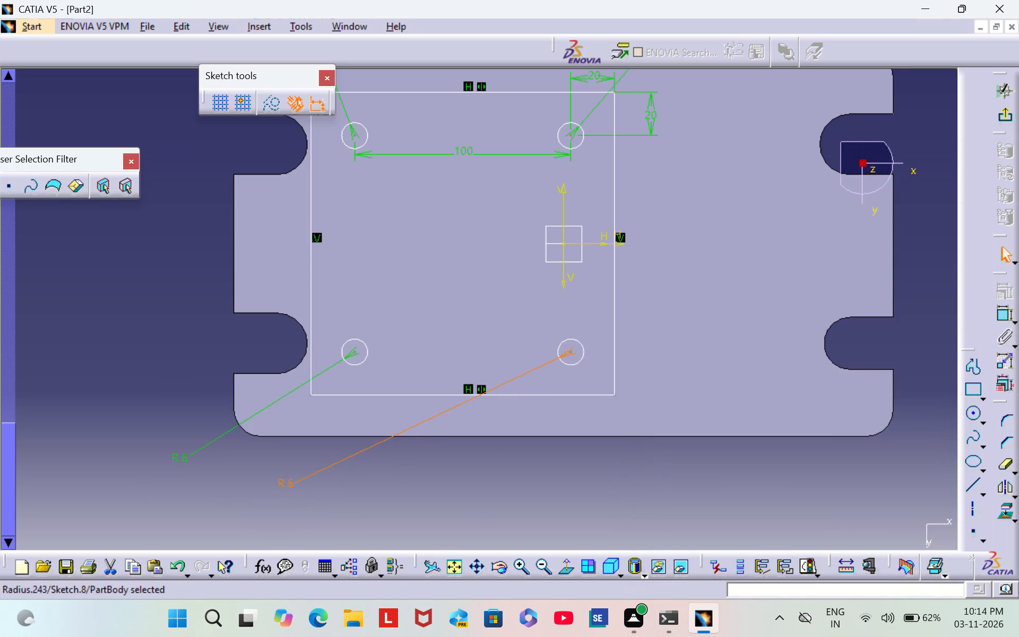
click(505, 512)
Exit the sketch and pad the square profile with its four corner circles to a length of 32 mm.
middle_drag(714, 256, 704, 331)
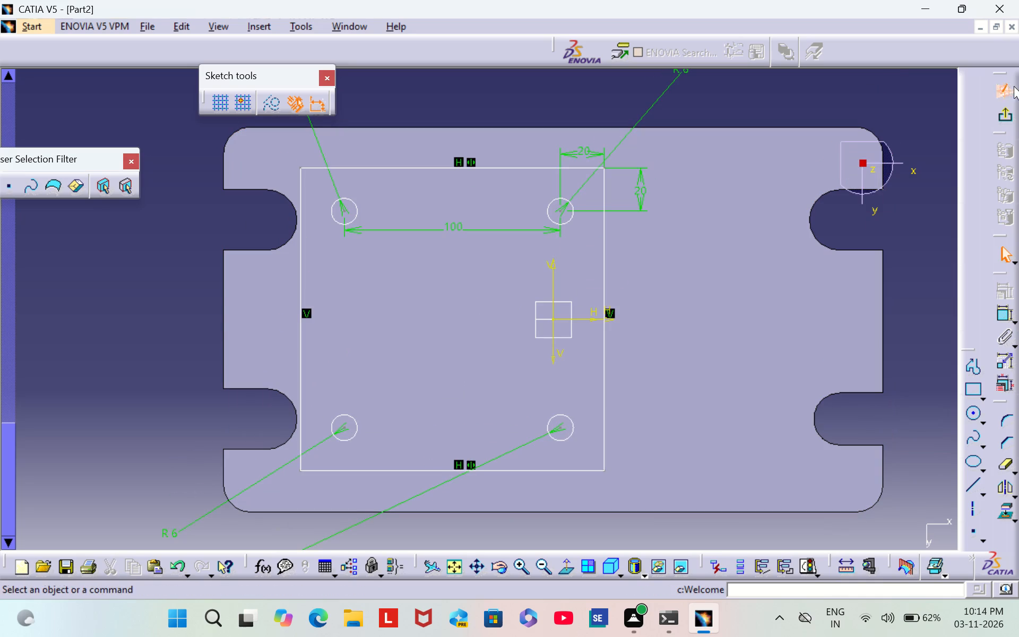
click(1005, 115)
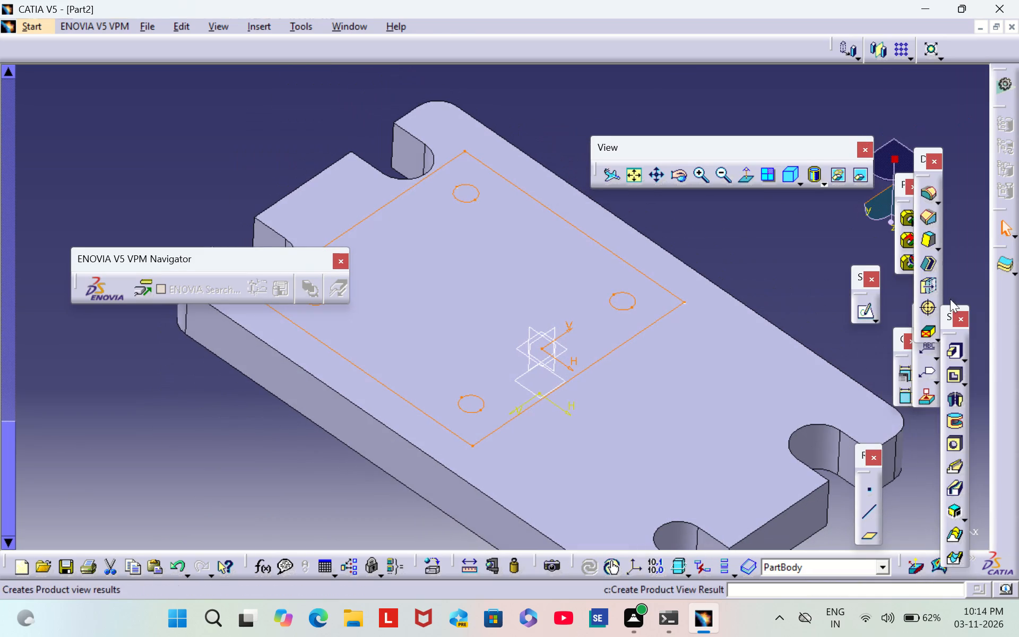
click(960, 352)
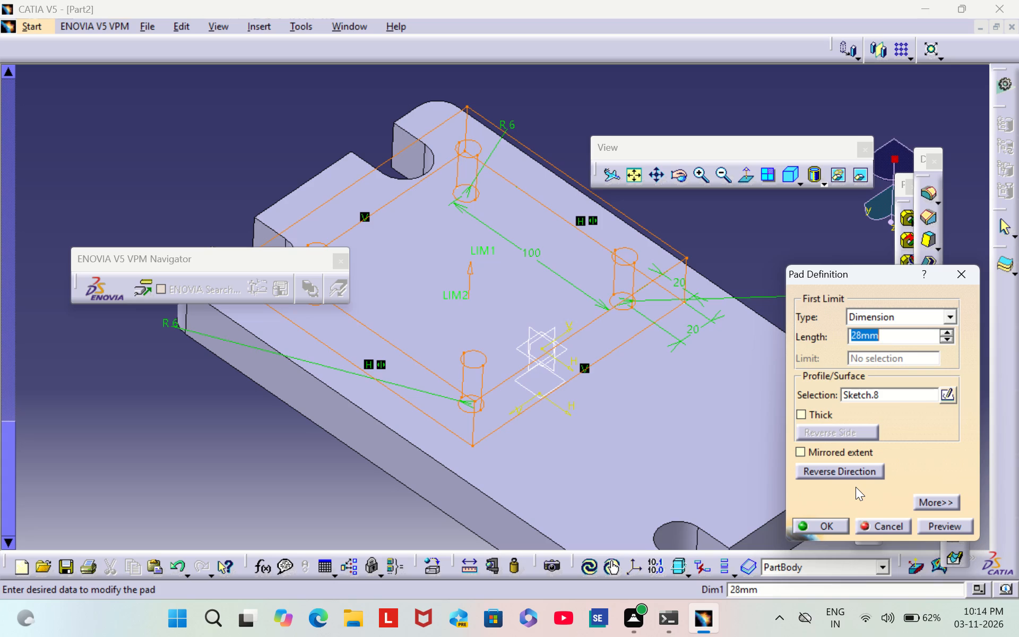
key(BackSpace)
text(32)
key(Return)
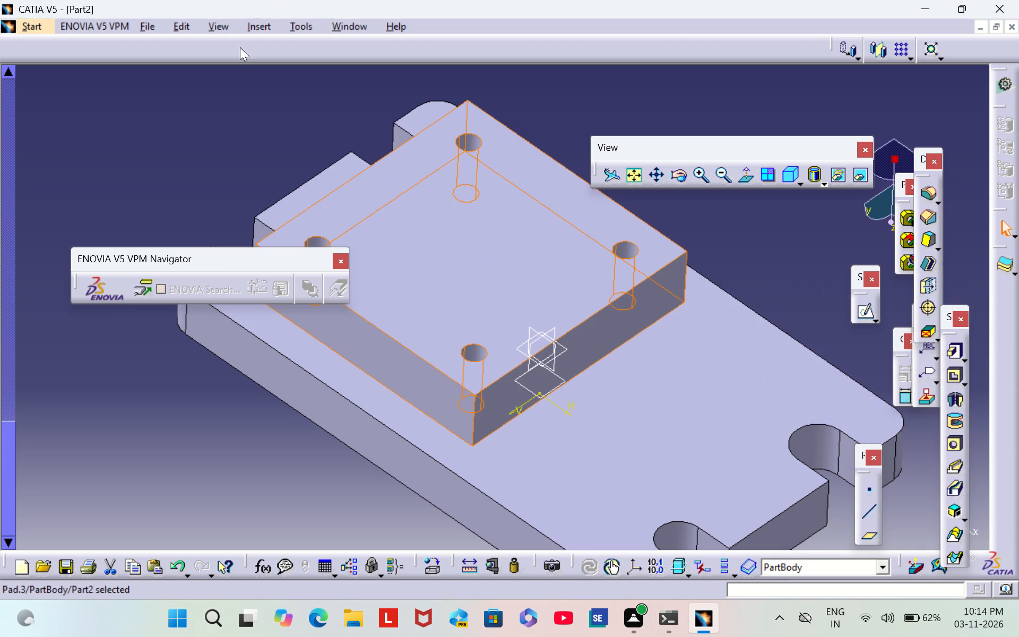
click(297, 143)
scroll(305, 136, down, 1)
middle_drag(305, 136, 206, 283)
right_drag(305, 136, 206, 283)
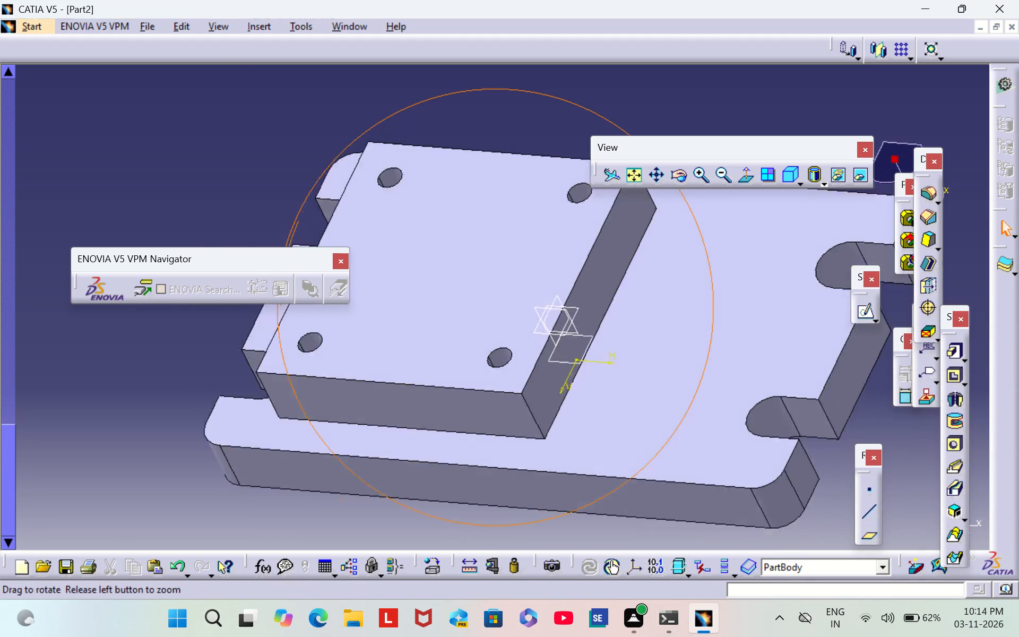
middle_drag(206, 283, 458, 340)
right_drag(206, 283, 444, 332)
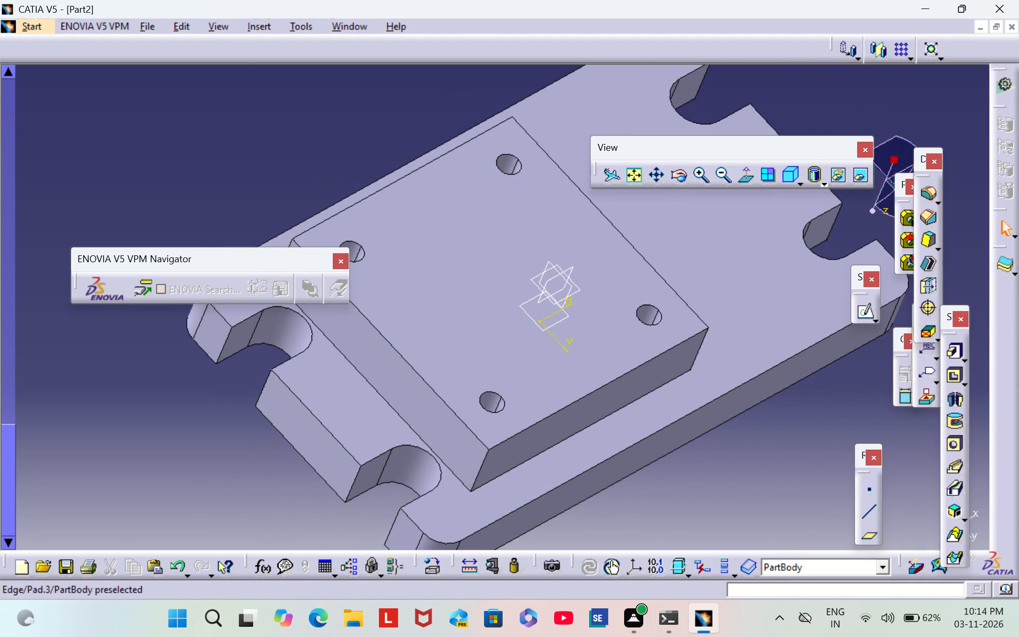
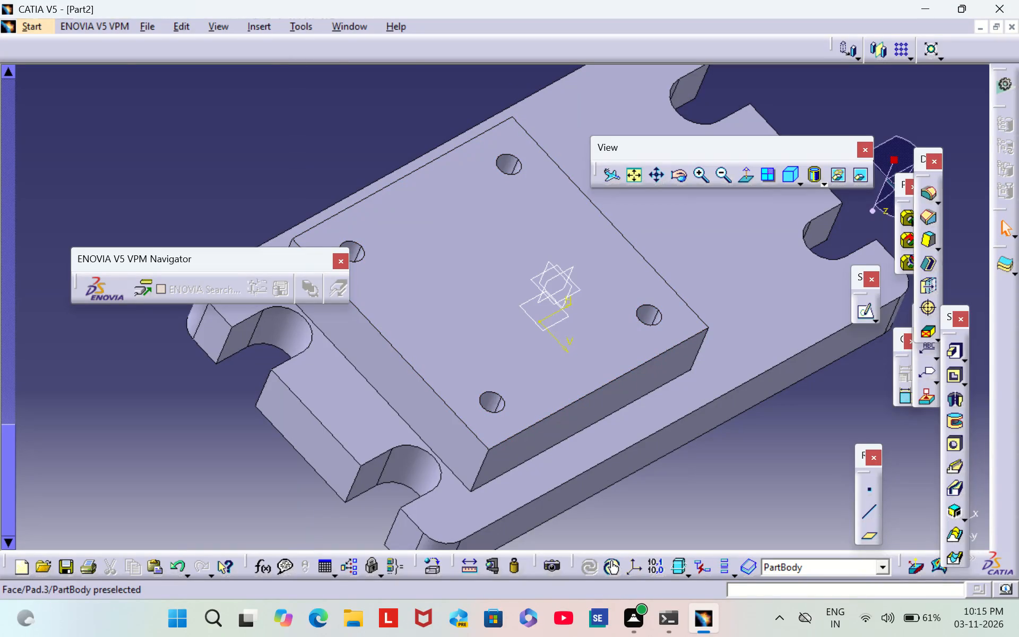
Fillet a first vertical corner edge of the raised rectangular pad, at its end nearest the base plate's slots, with a 5 mm radius.
middle_drag(274, 168, 417, 173)
right_drag(274, 169, 417, 173)
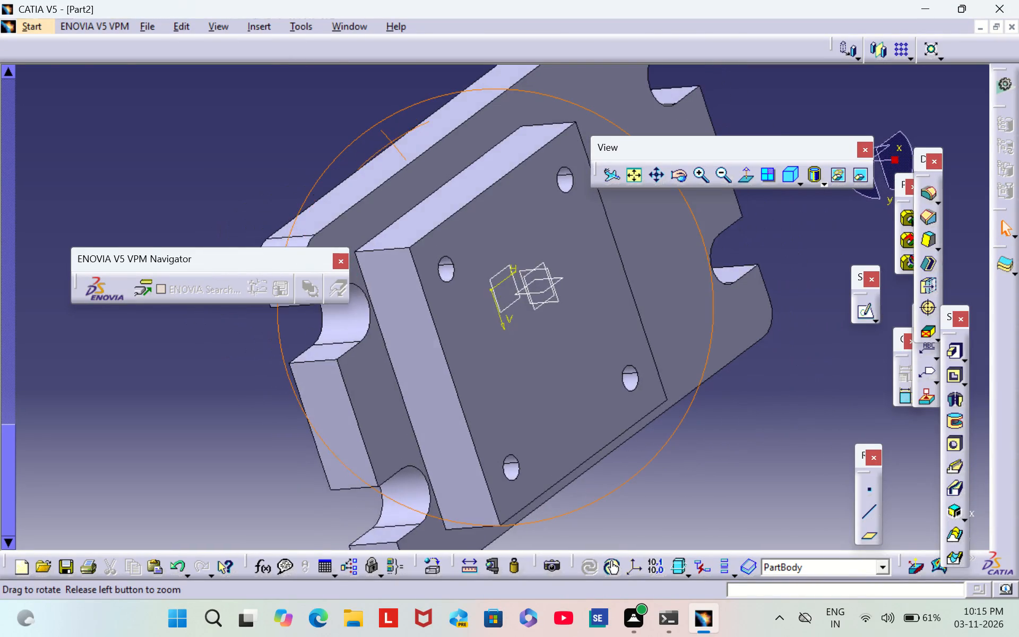
middle_drag(417, 173, 439, 166)
right_drag(417, 173, 439, 166)
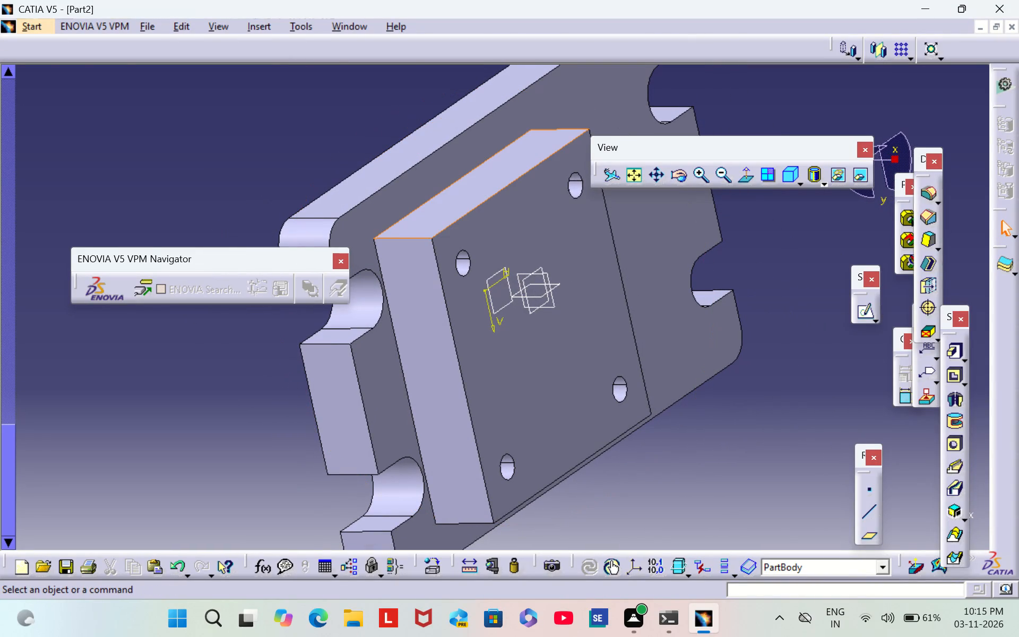
click(406, 237)
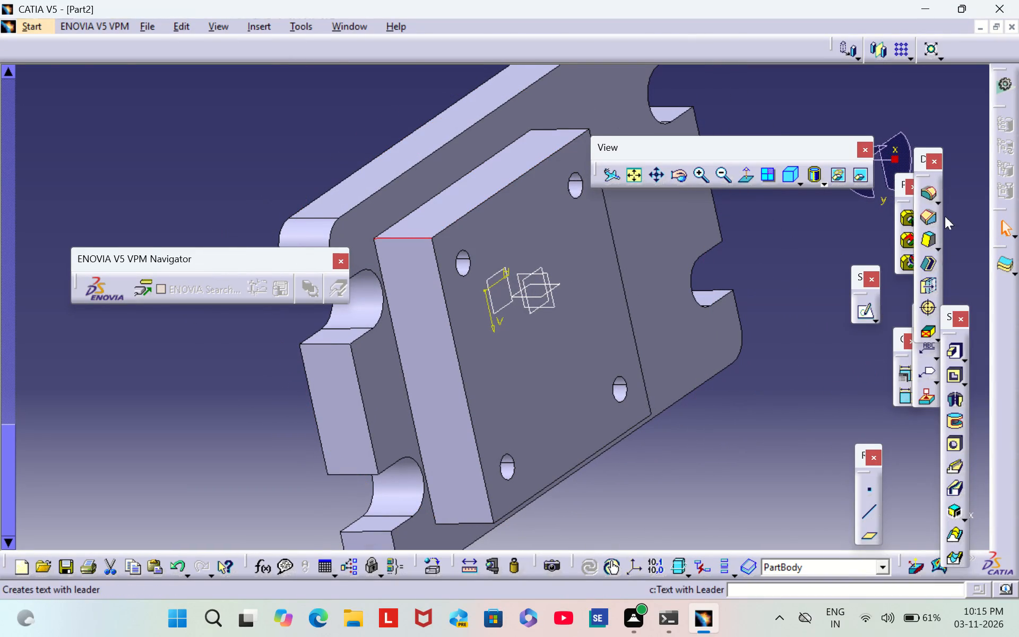
click(923, 198)
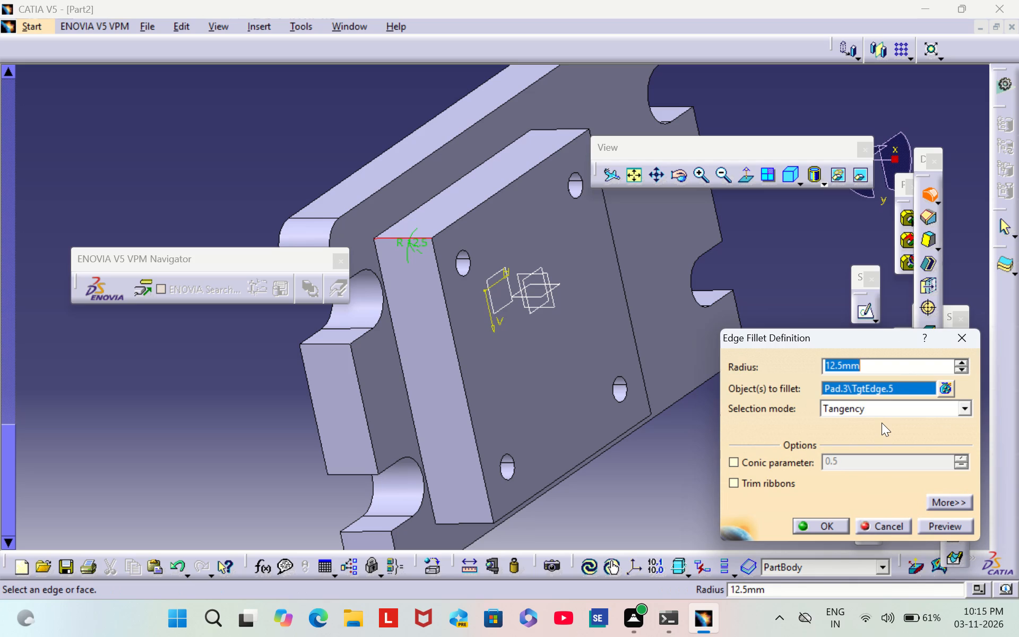
key(BackSpace)
text(10)
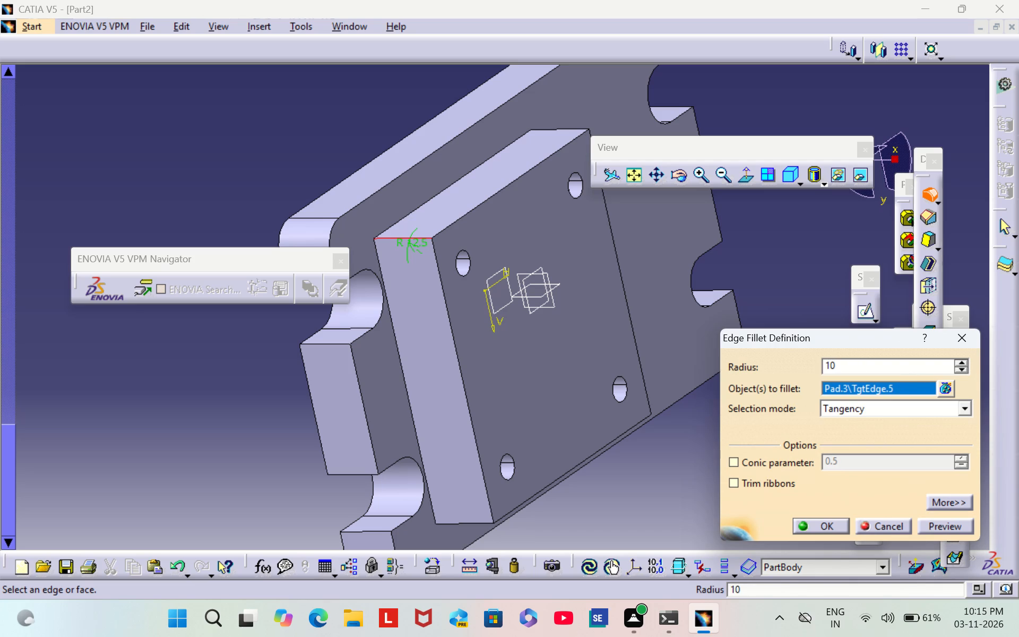
key(BackSpace)
key(BackSpace)
key(5)
key(Return)
click(761, 487)
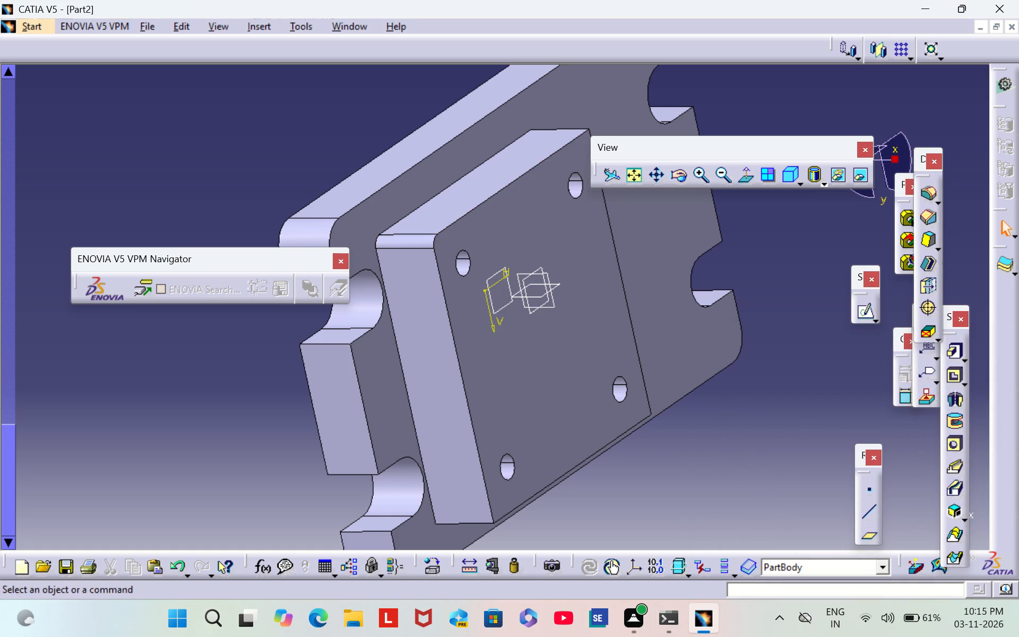
Apply a 5 mm edge fillet to a second vertical corner edge of the raised pad.
middle_drag(383, 140, 504, 356)
right_drag(333, 135, 504, 356)
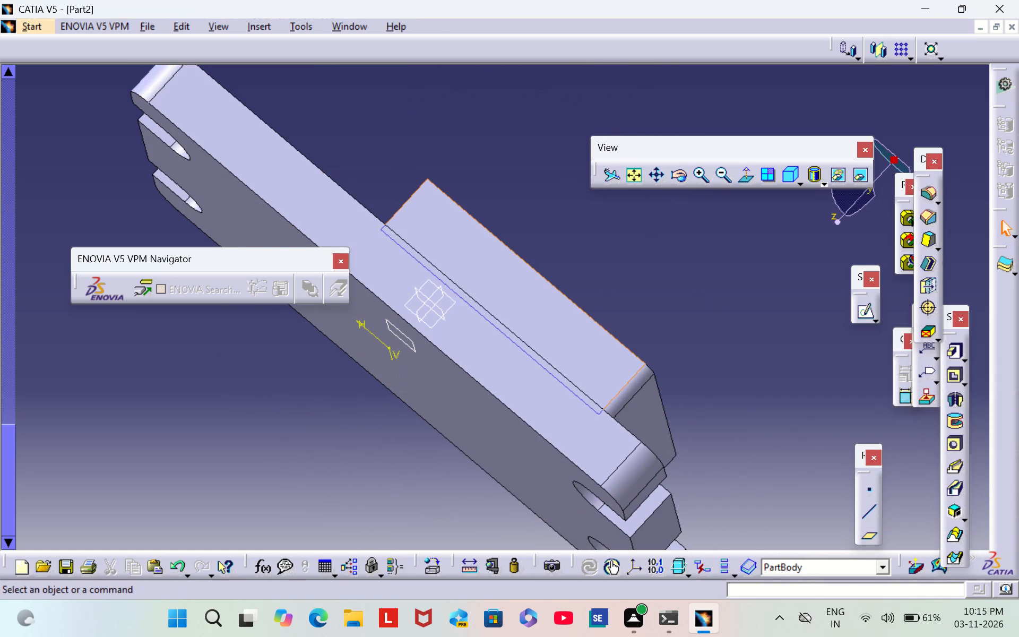
middle_drag(361, 151, 439, 322)
scroll(361, 151, down, 1)
right_drag(361, 152, 441, 322)
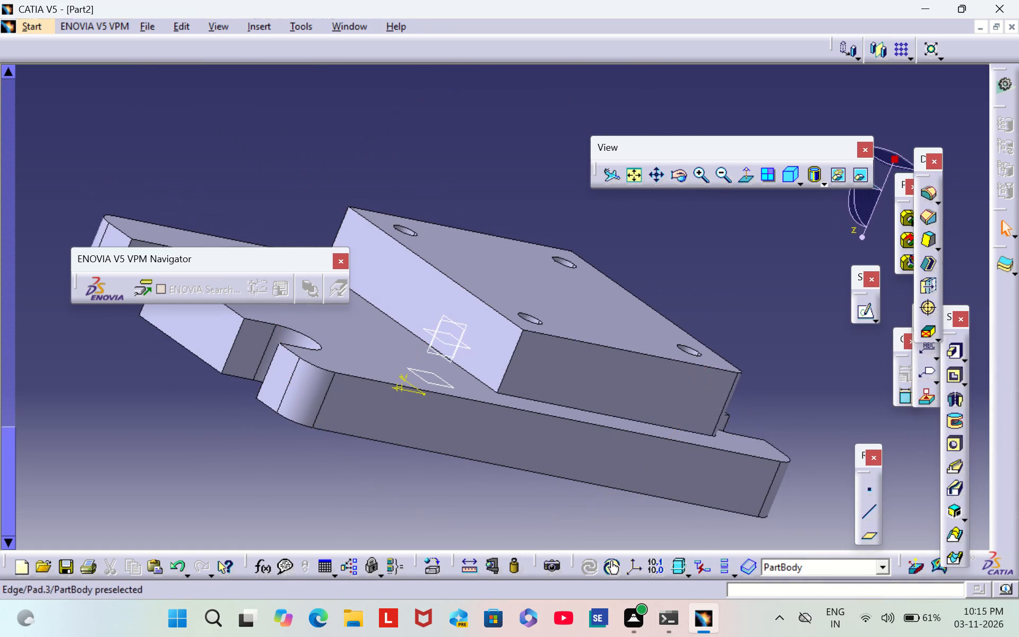
right_click(508, 368)
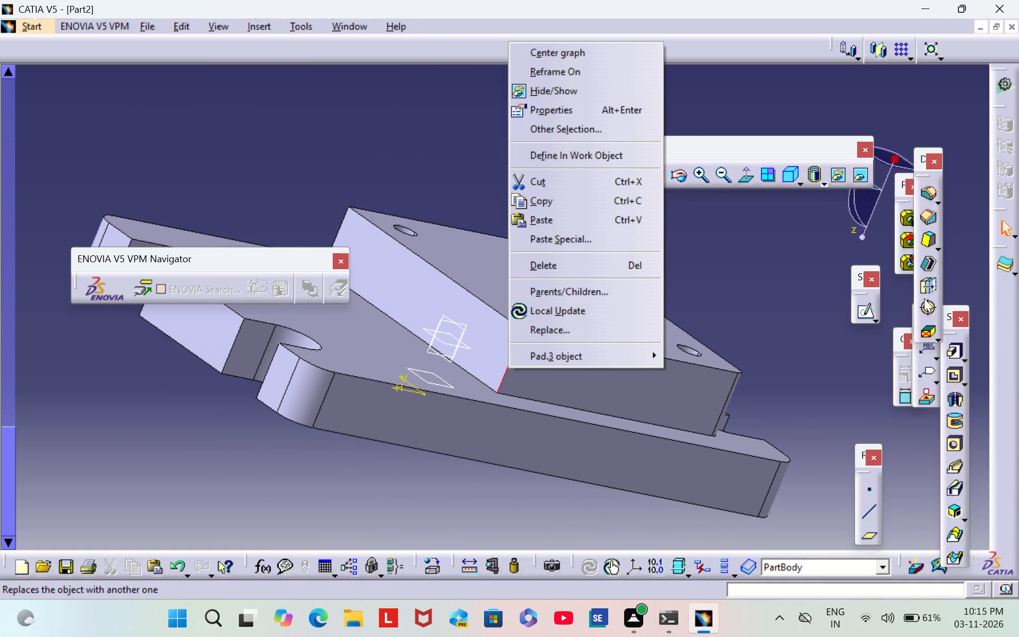
click(926, 188)
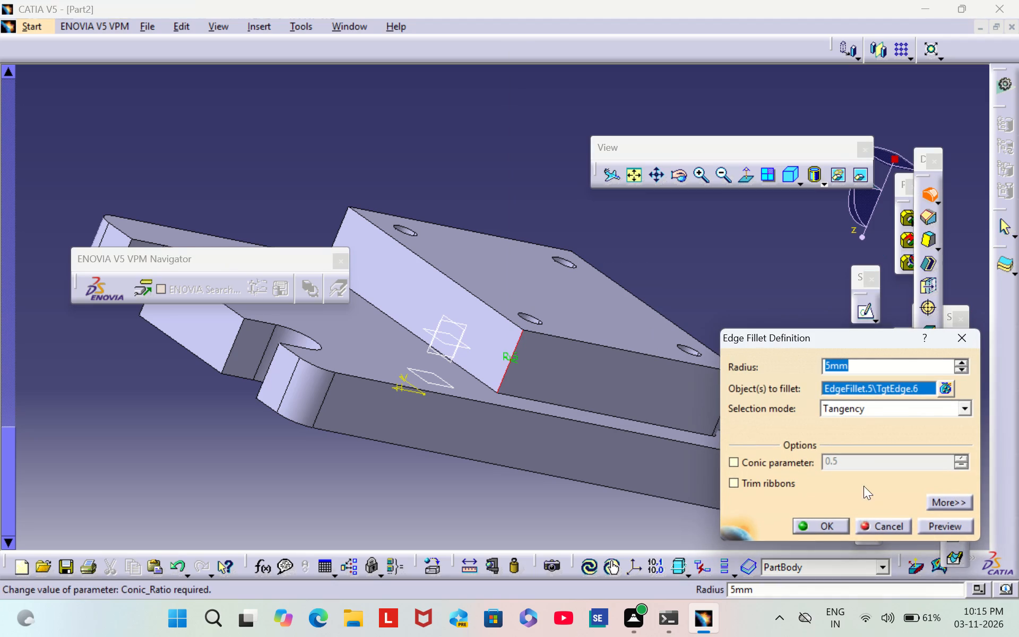
click(822, 522)
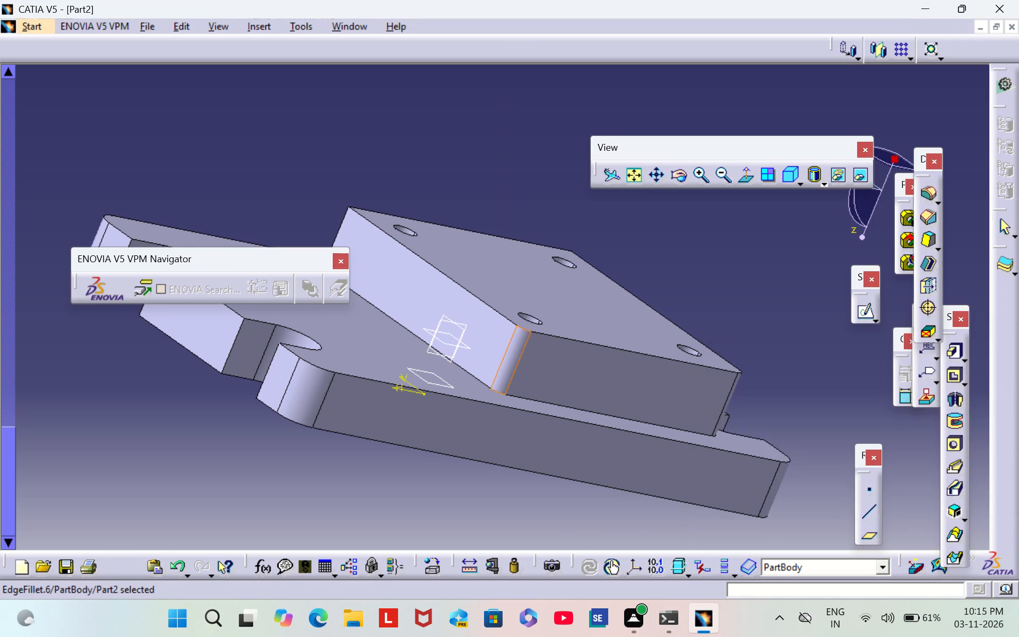
click(287, 149)
Apply a 5 mm edge fillet to a third vertical corner edge of the raised pad.
middle_drag(287, 149, 471, 311)
scroll(287, 149, down, 1)
right_drag(287, 150, 471, 311)
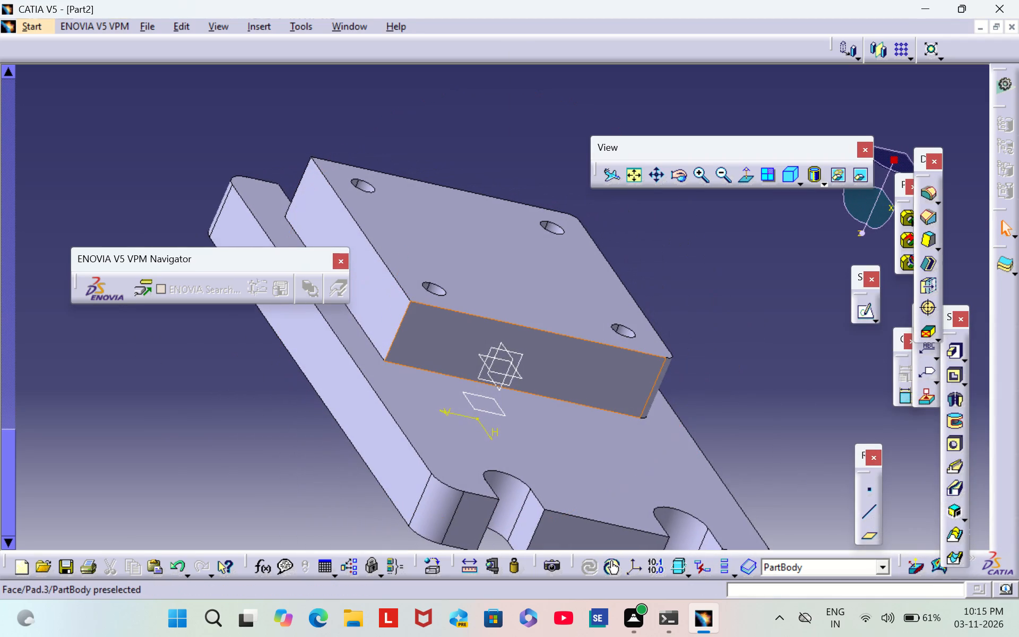
right_click(396, 330)
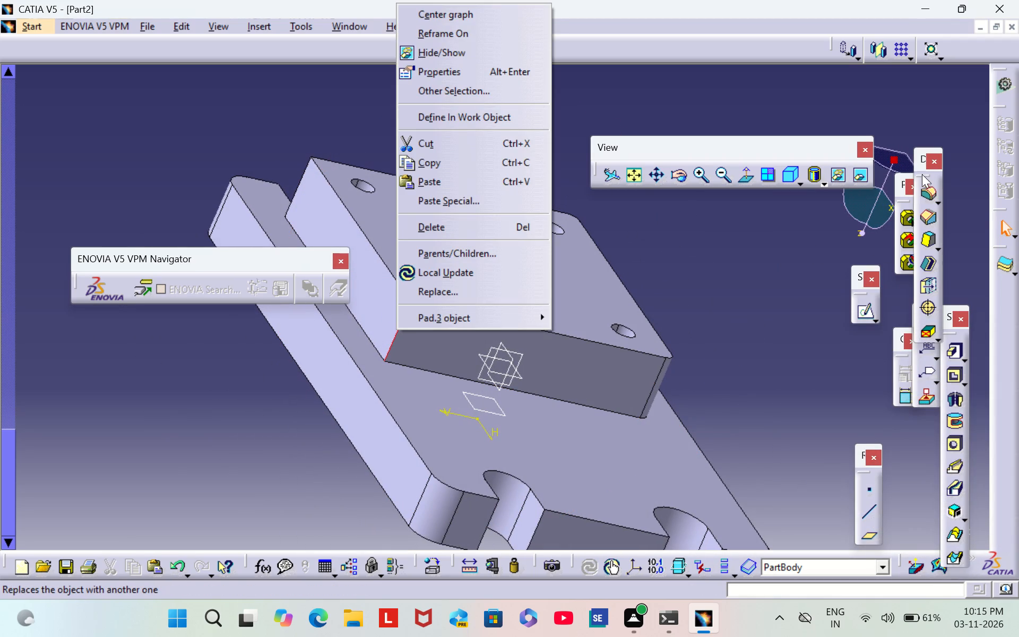
click(928, 194)
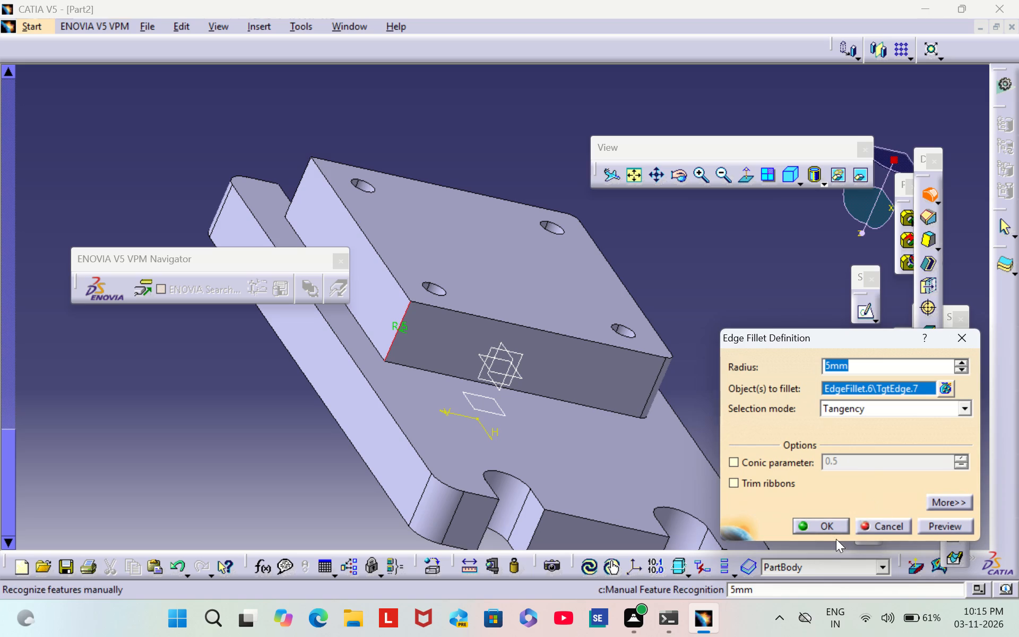
click(829, 524)
click(495, 78)
Round the raised pad's last sharp vertical corner edge with a 5 mm edge fillet.
middle_drag(418, 96, 515, 227)
scroll(418, 96, down, 1)
right_drag(420, 109, 515, 227)
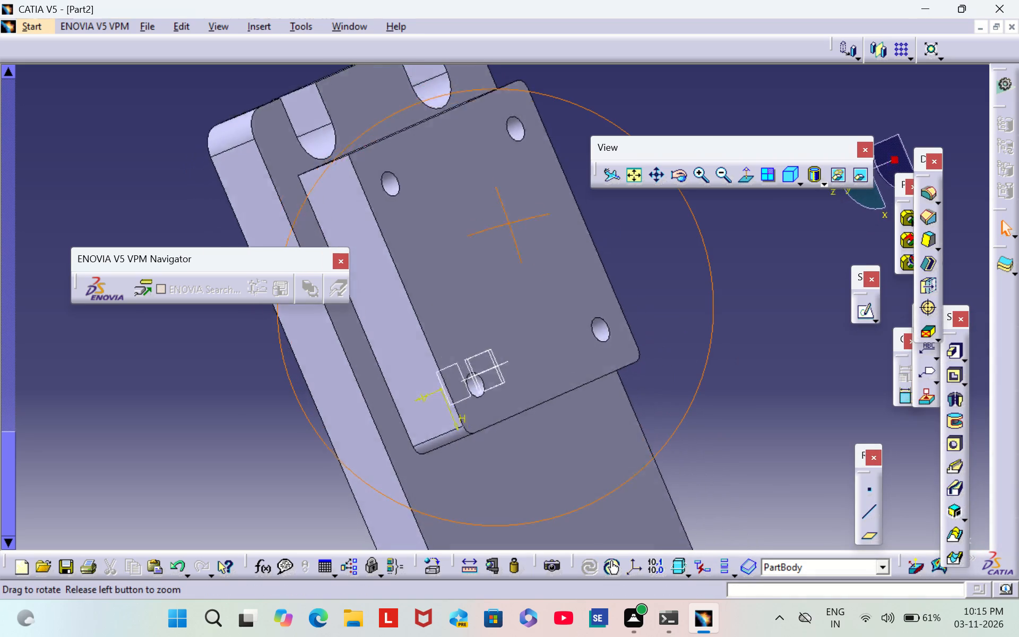
middle_drag(515, 227, 578, 256)
right_drag(515, 227, 578, 256)
right_click(382, 167)
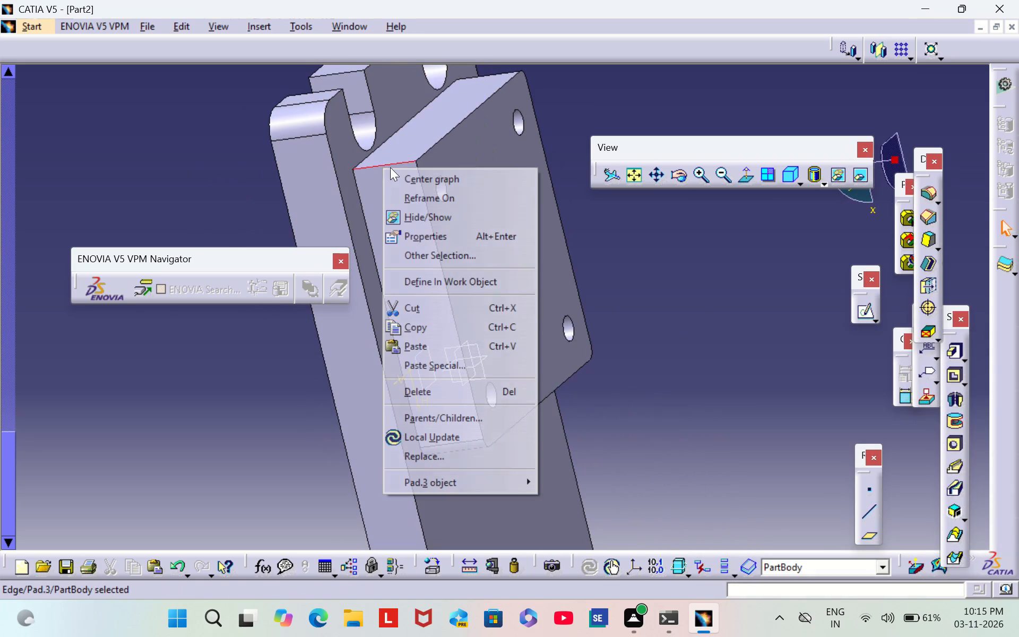
click(928, 192)
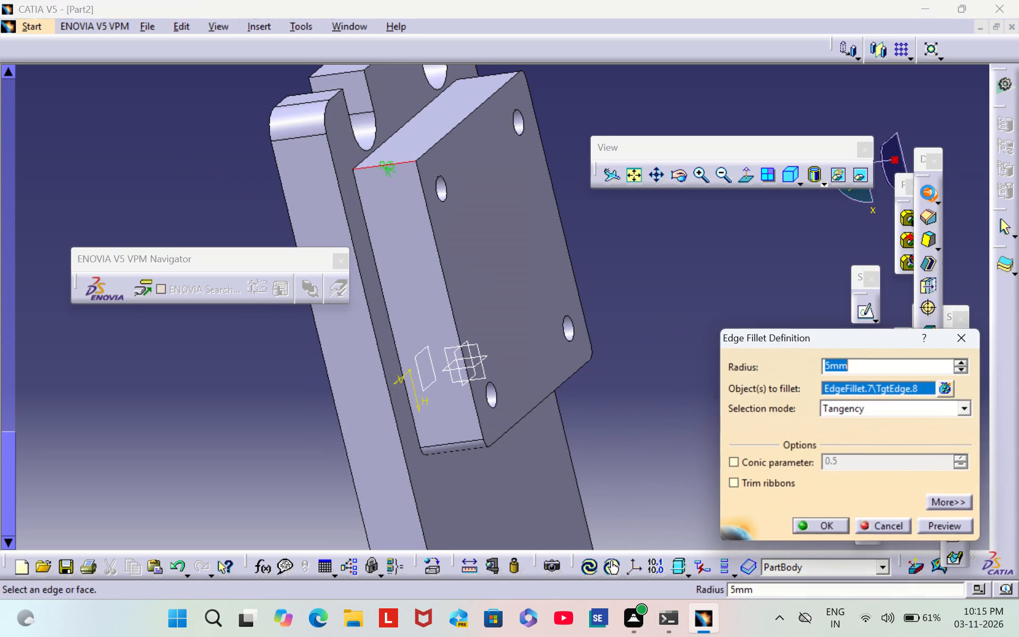
click(821, 520)
click(668, 252)
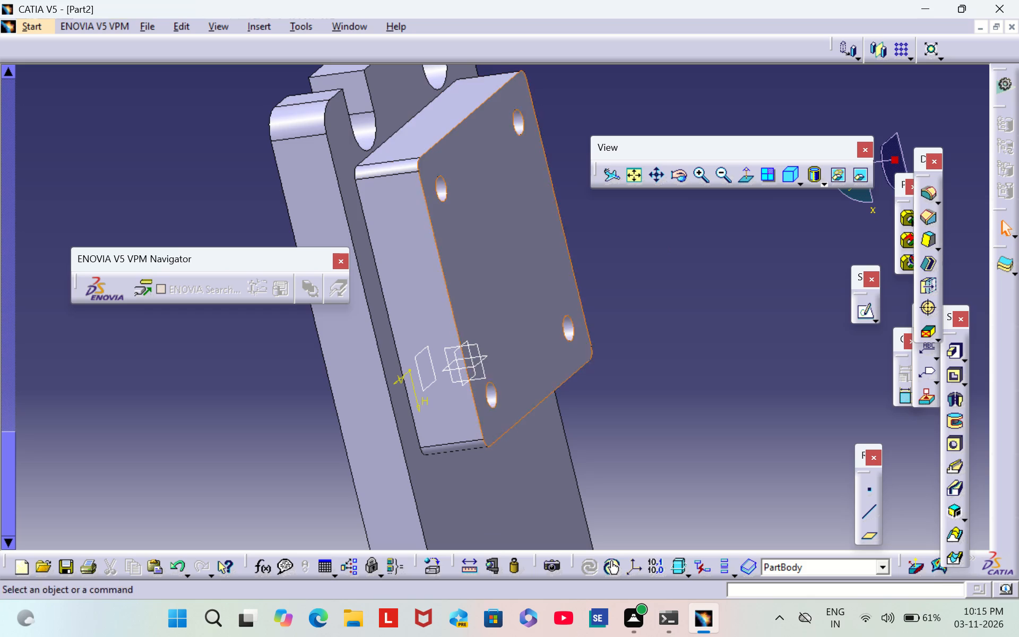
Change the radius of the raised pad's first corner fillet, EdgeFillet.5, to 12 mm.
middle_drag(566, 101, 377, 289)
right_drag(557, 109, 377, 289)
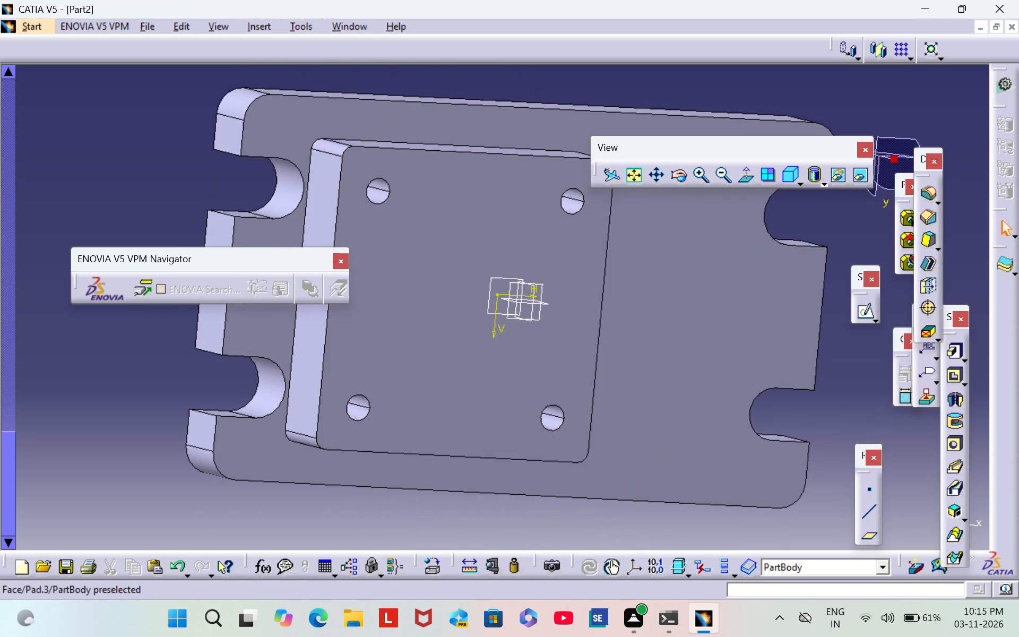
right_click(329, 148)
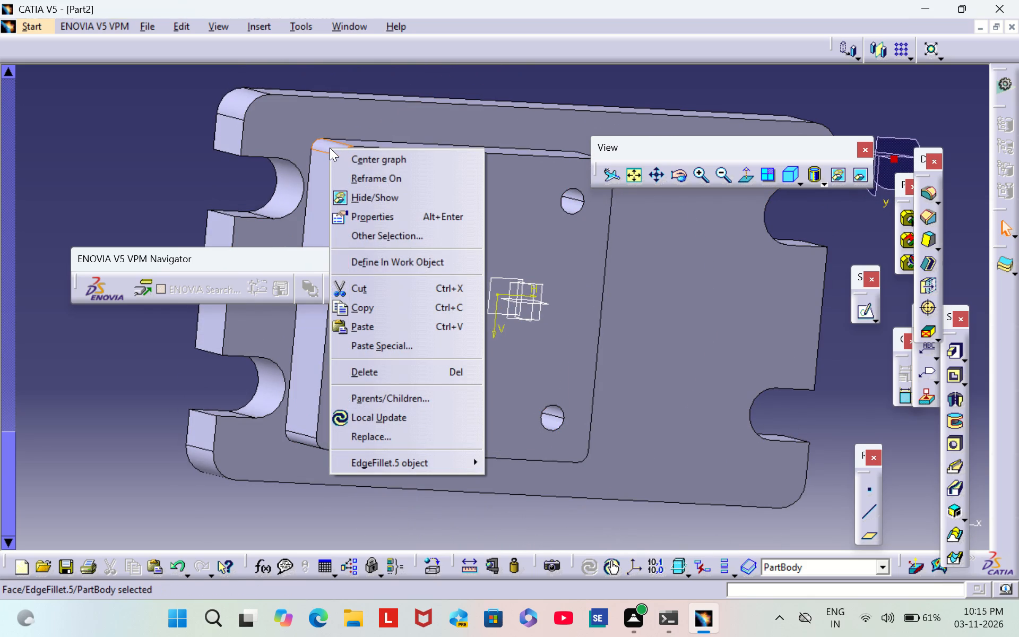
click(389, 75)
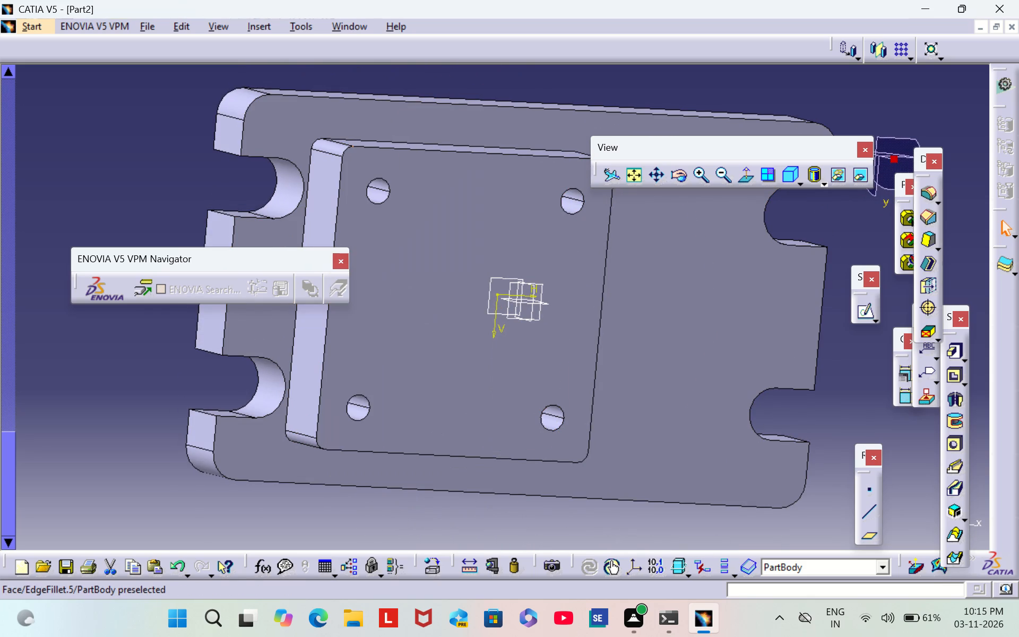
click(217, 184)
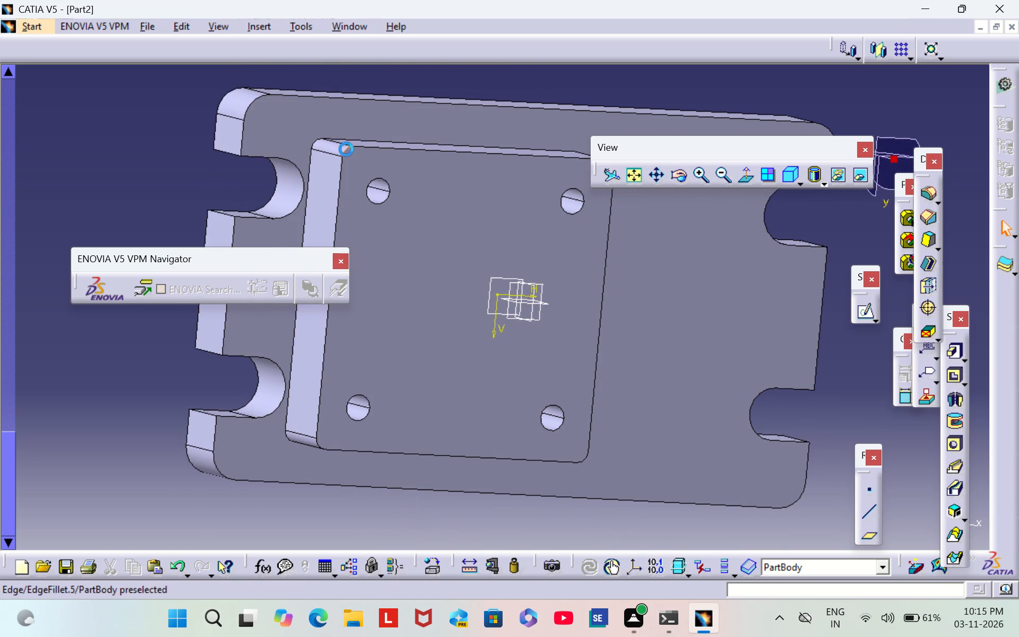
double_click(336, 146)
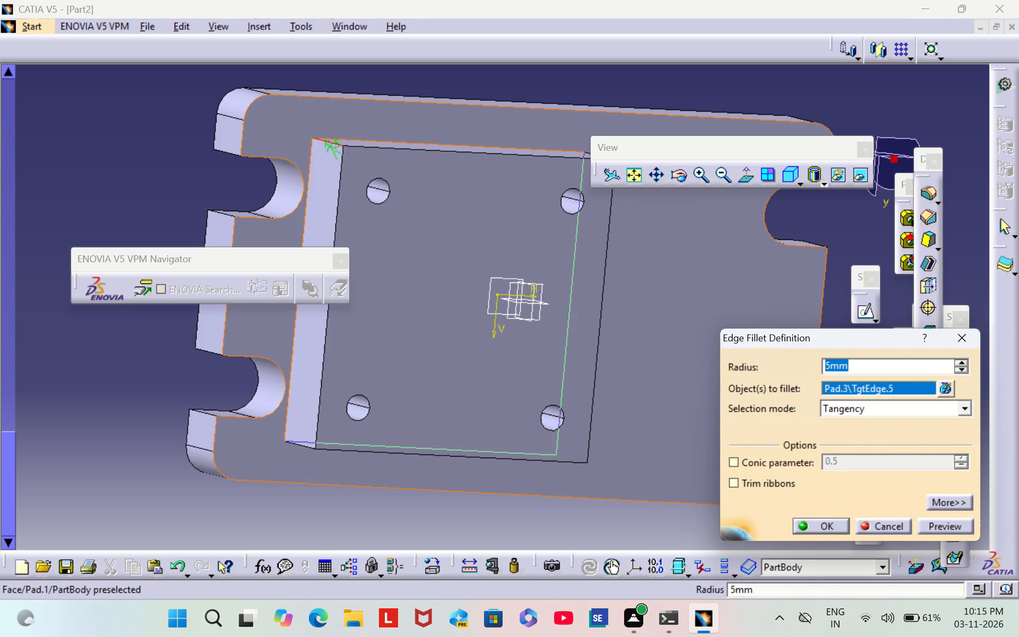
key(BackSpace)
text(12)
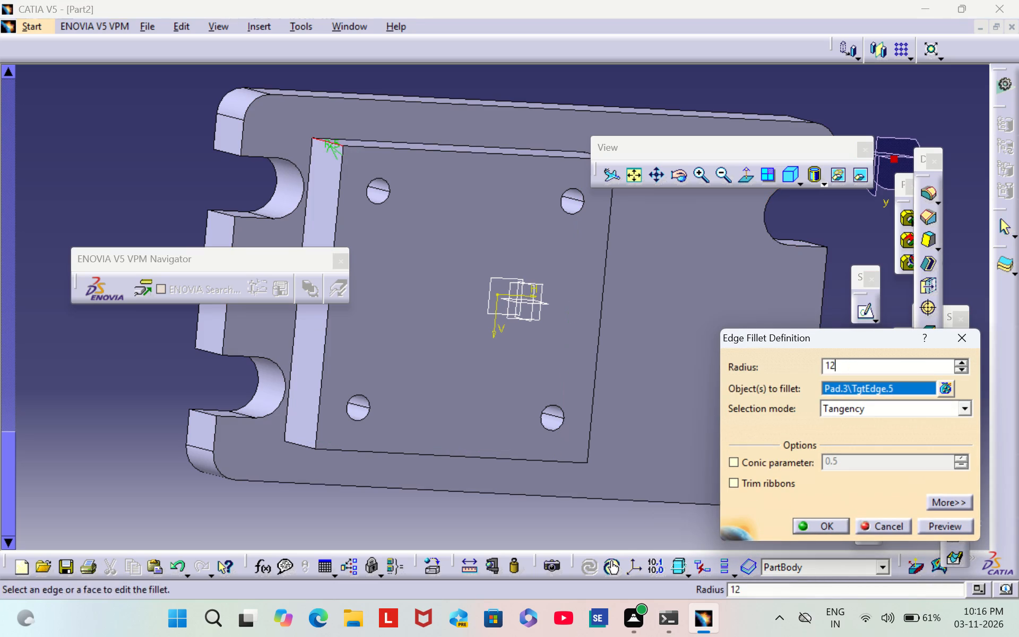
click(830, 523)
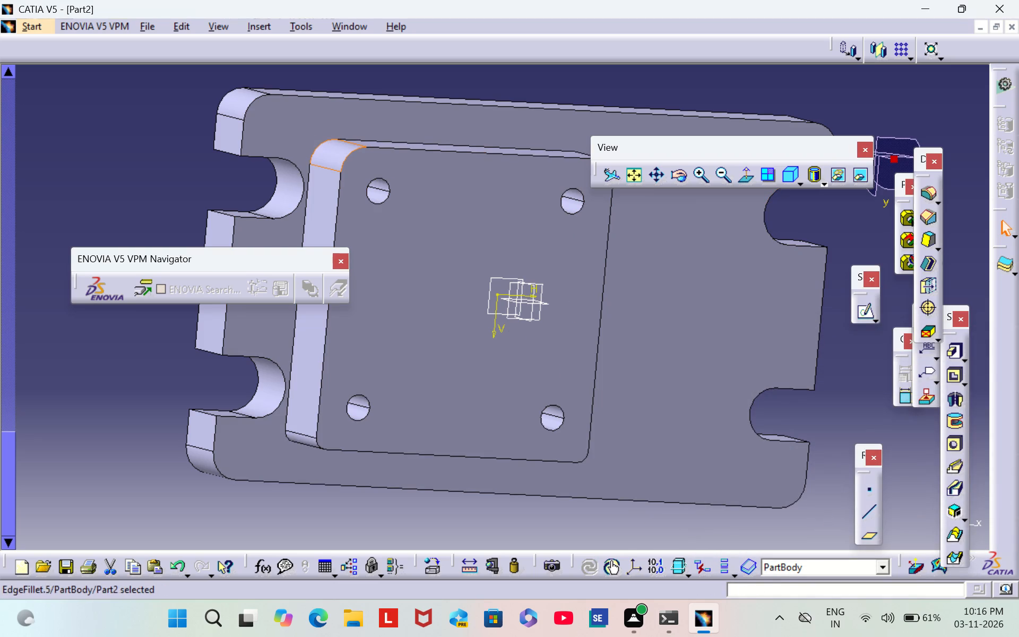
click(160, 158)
Set the radius of the raised pad's first corner fillet, EdgeFillet.5, to 12.5 mm.
middle_drag(160, 158, 170, 230)
scroll(160, 158, down, 1)
right_drag(133, 155, 167, 231)
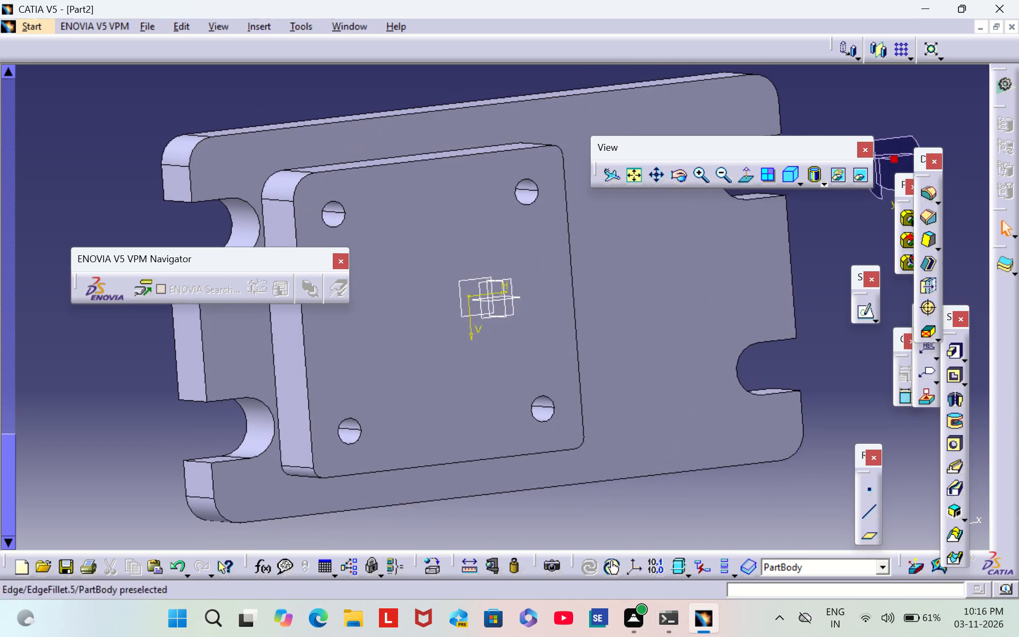
right_click(277, 190)
right_click(277, 190)
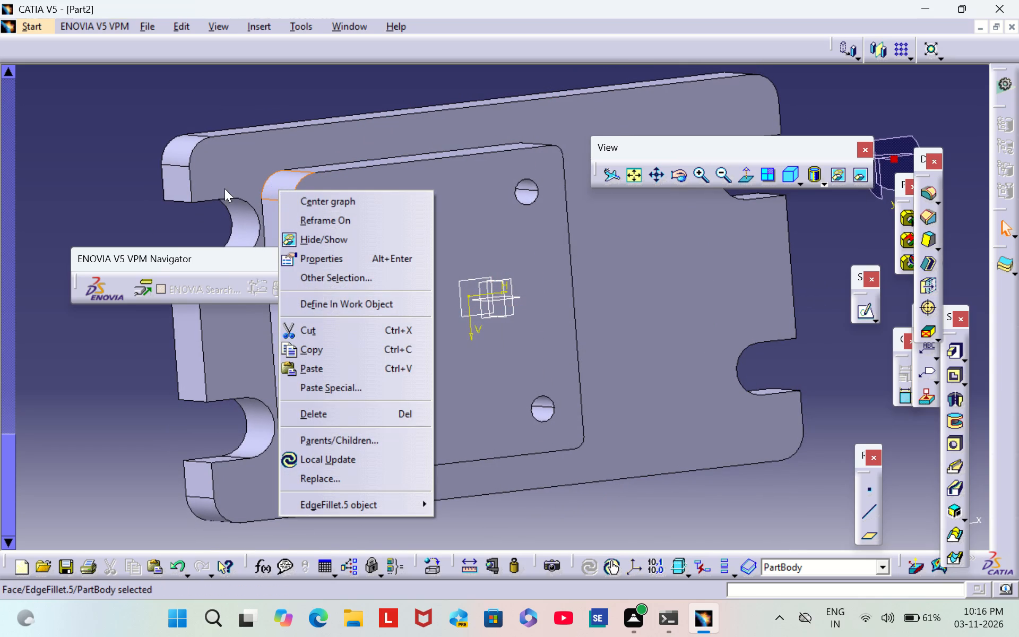
click(175, 221)
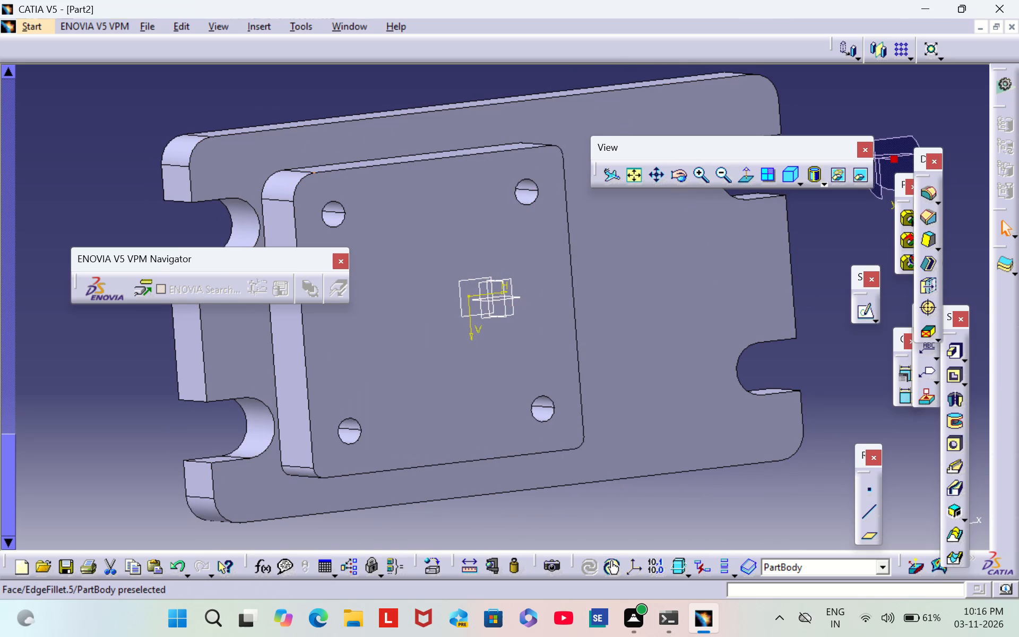
double_click(277, 186)
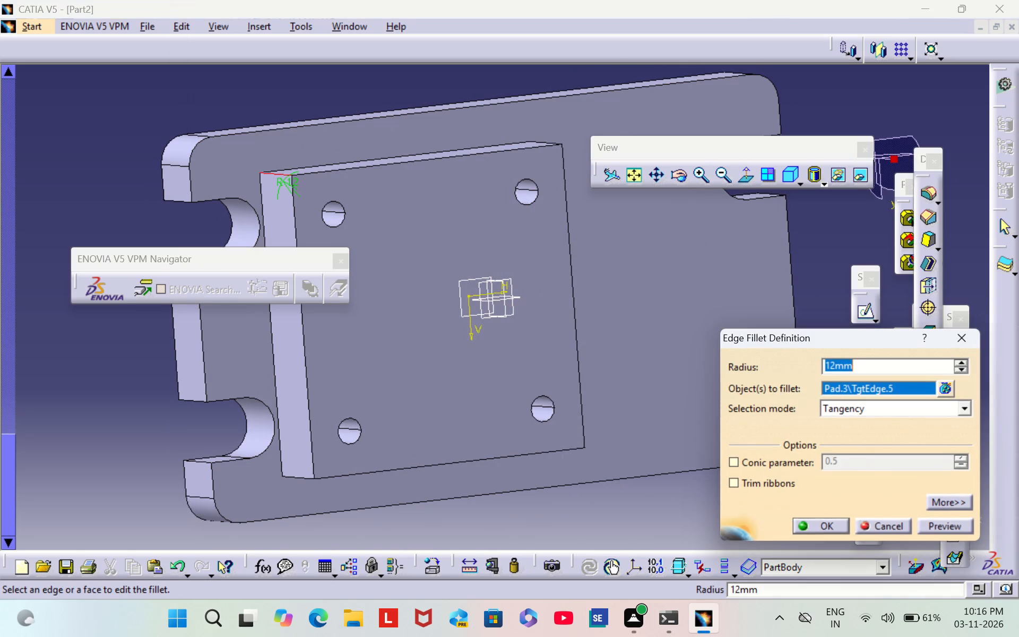
key(BackSpace)
text(12.5)
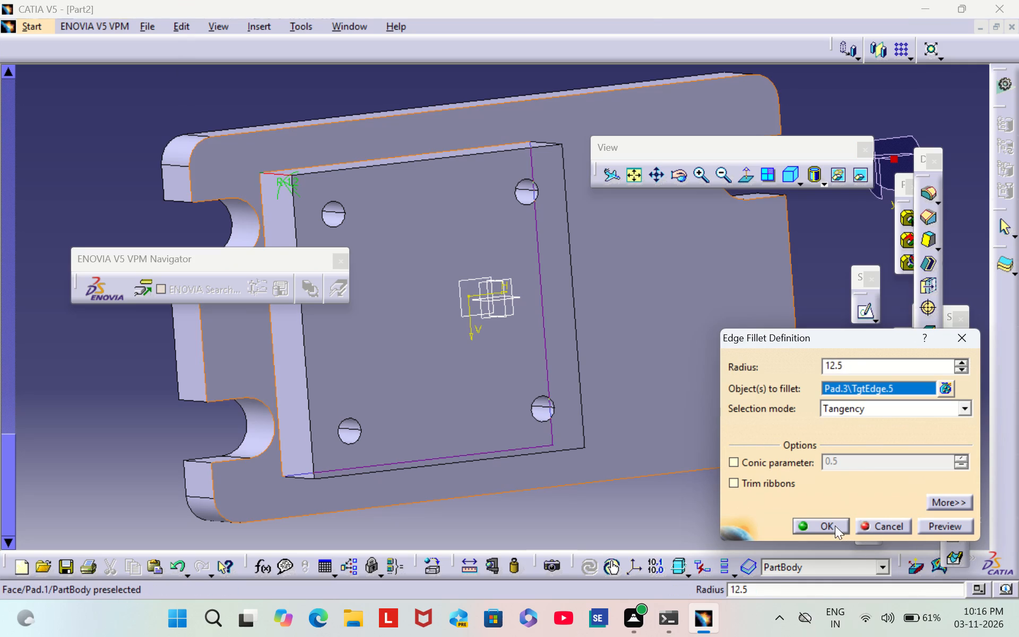
click(835, 524)
click(325, 54)
Set the radius of the raised pad's second corner fillet, EdgeFillet.6, to 12.5 mm.
middle_drag(341, 86, 342, 115)
scroll(341, 87, down, 1)
right_drag(348, 103, 342, 115)
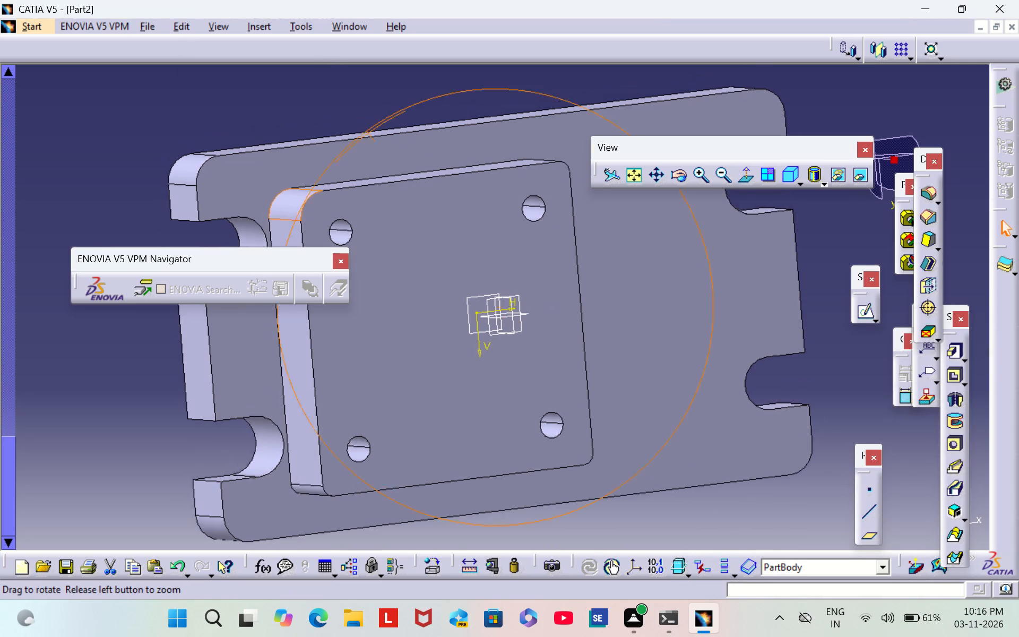
middle_drag(342, 115, 448, 345)
right_drag(342, 115, 448, 345)
middle_drag(470, 162, 456, 230)
scroll(472, 163, down, 1)
right_drag(472, 163, 456, 230)
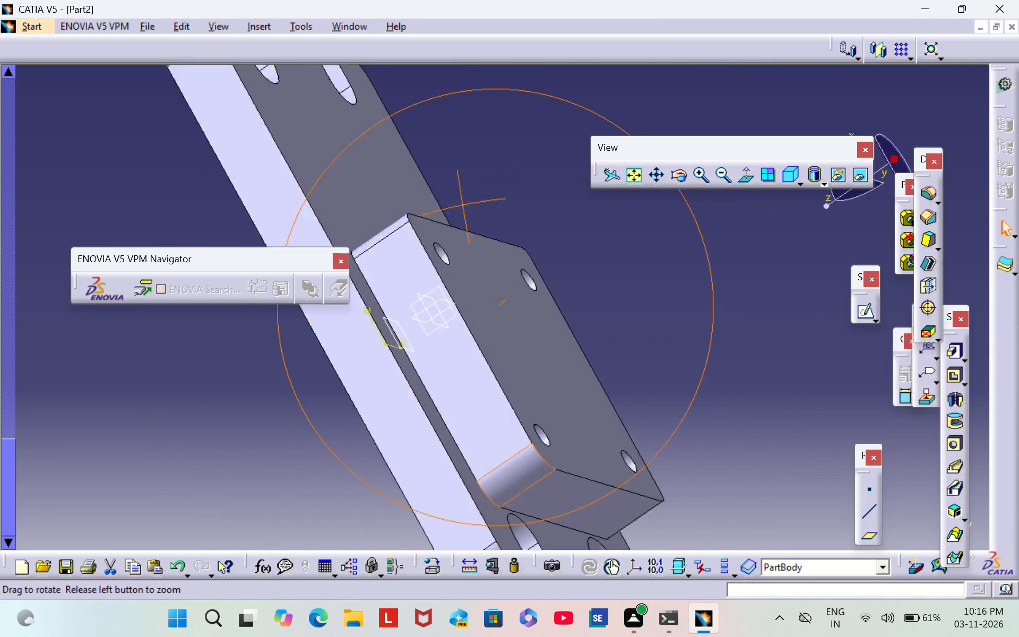
right_drag(456, 230, 494, 384)
middle_drag(456, 230, 494, 384)
click(721, 270)
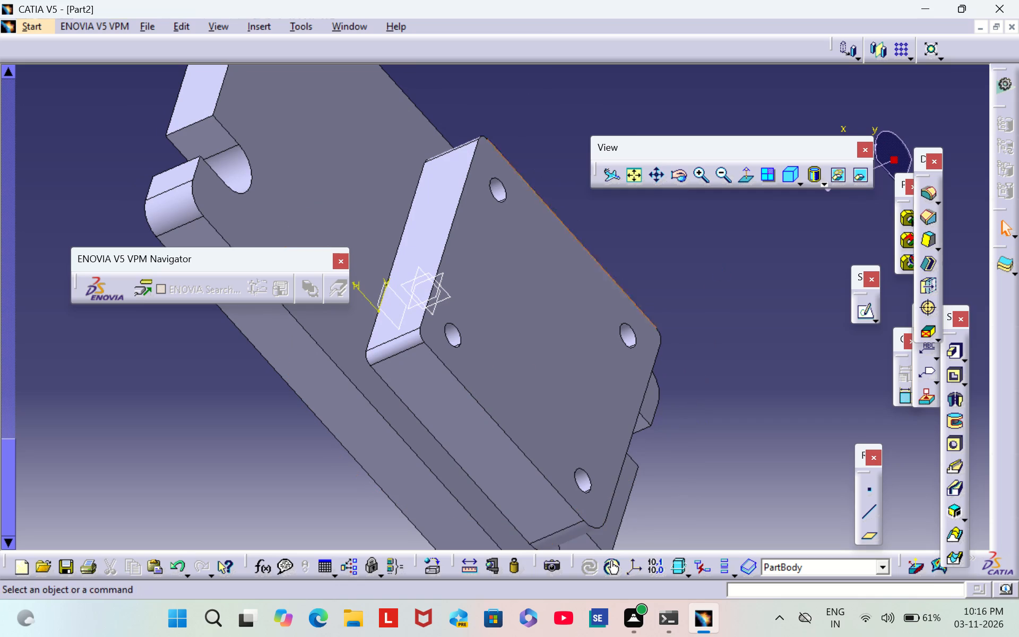
right_click(390, 345)
right_click(390, 345)
double_click(403, 339)
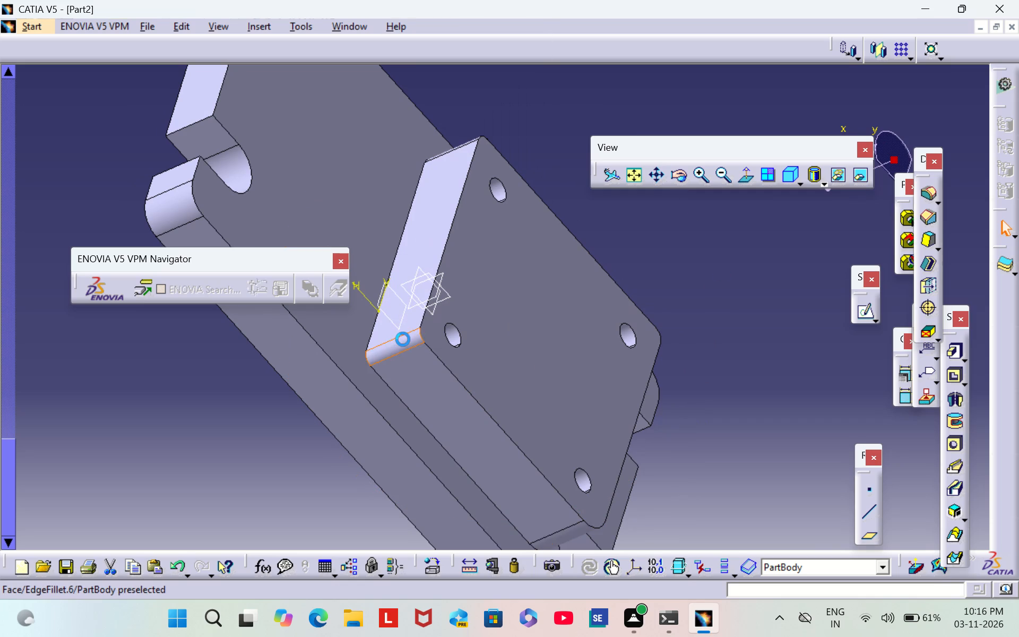
key(BackSpace)
text(12.5)
key(Return)
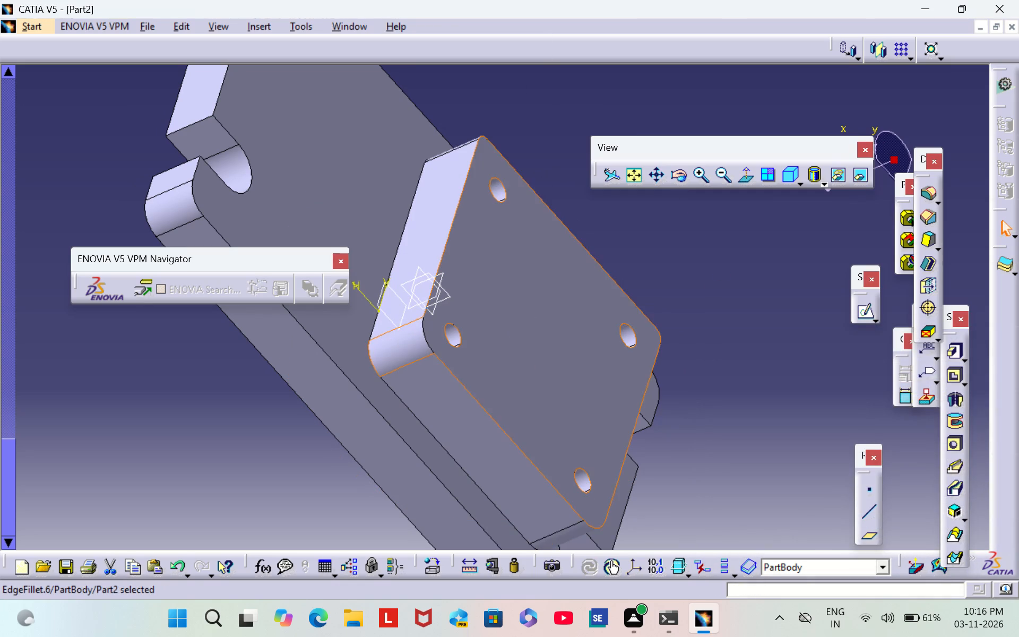
click(516, 110)
Set the radius of the raised pad's third corner fillet, EdgeFillet.7, to 12.5 mm.
middle_drag(516, 110, 466, 342)
right_drag(516, 110, 466, 342)
scroll(514, 117, down, 1)
middle_drag(466, 342, 467, 343)
right_click(411, 177)
right_click(412, 178)
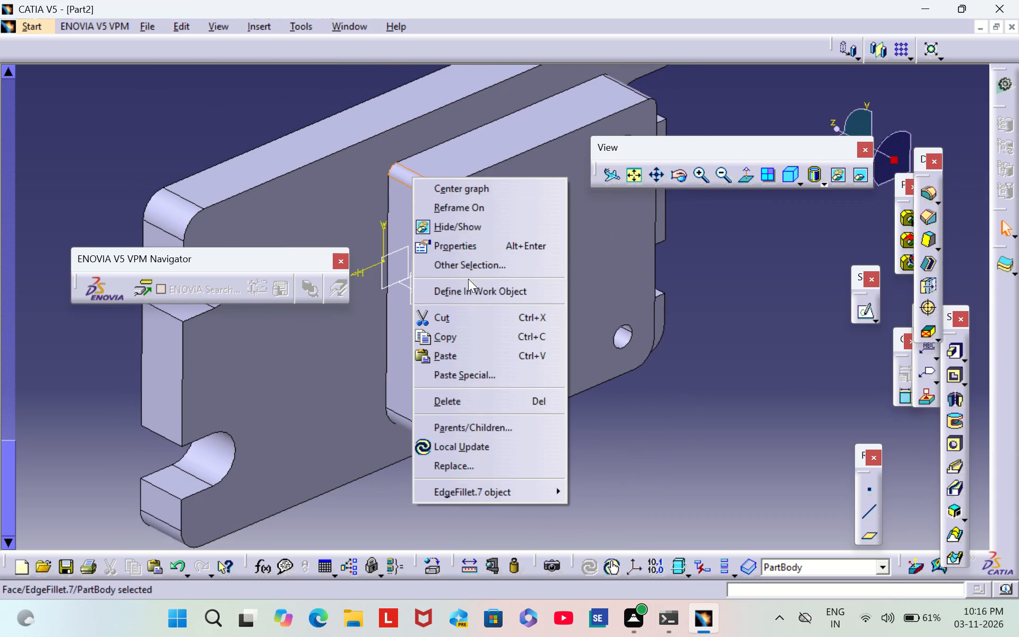
click(808, 270)
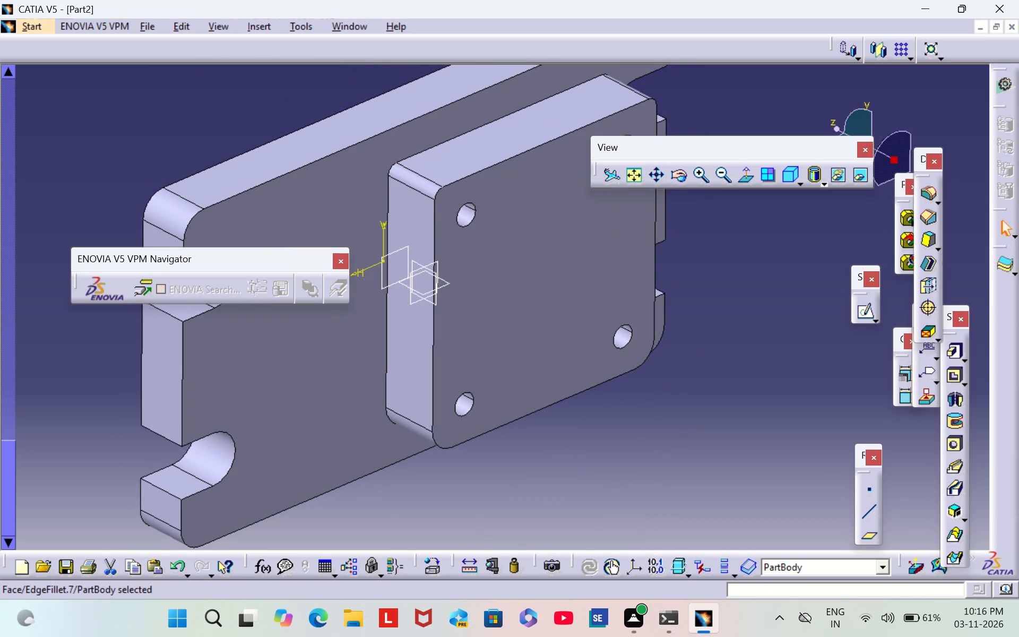
right_click(412, 183)
right_click(413, 183)
right_click(413, 183)
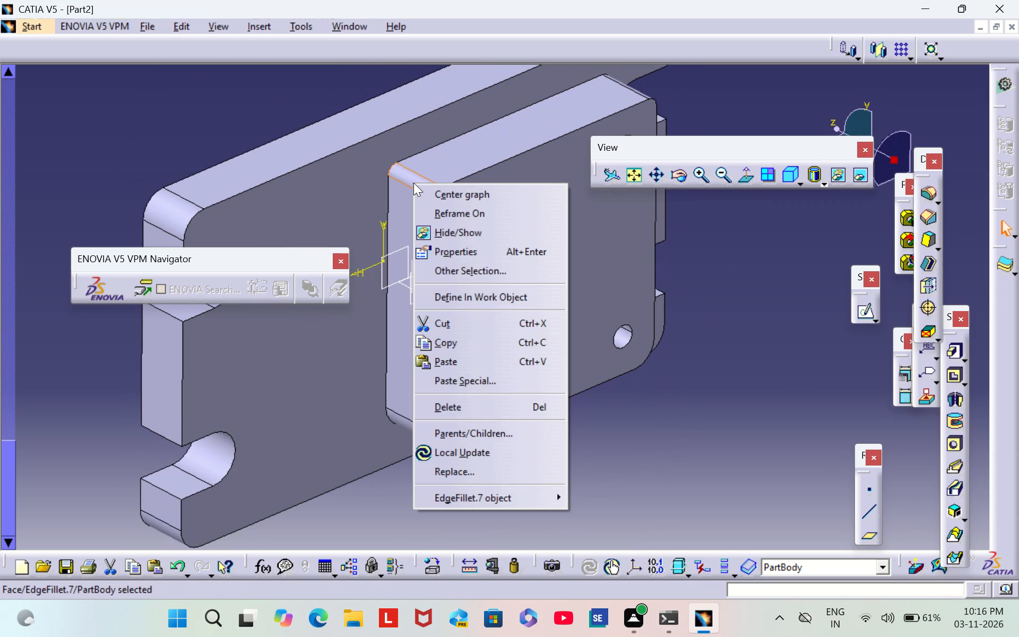
click(799, 275)
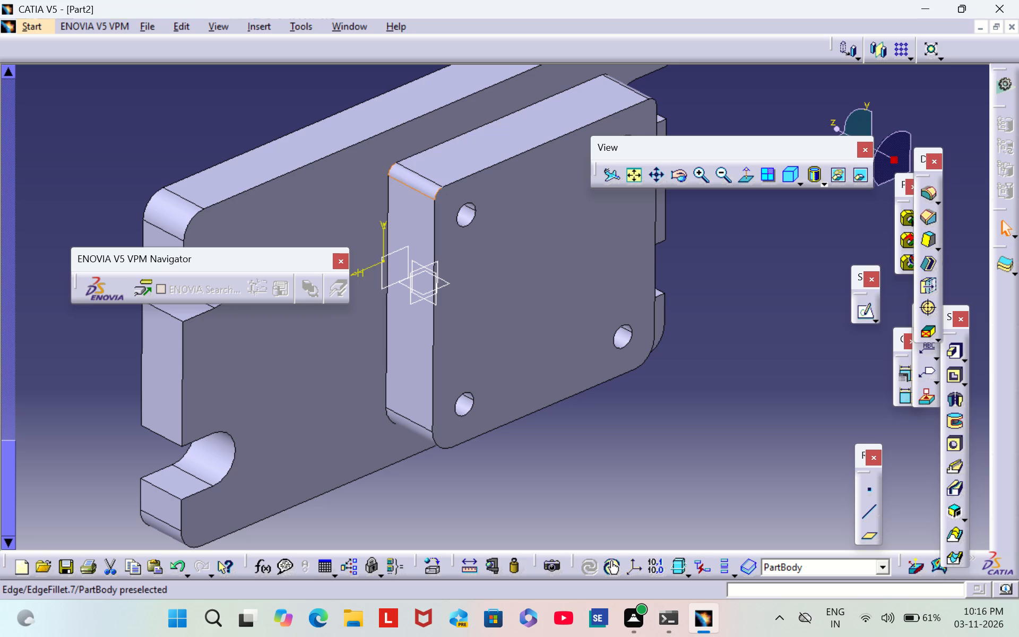
double_click(416, 183)
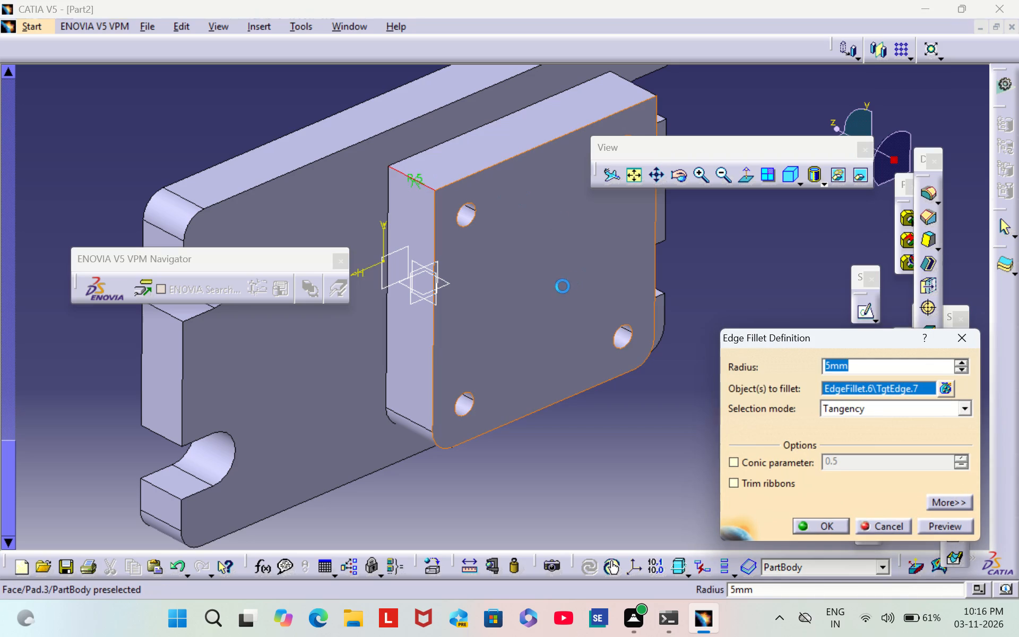
key(BackSpace)
text(12.)
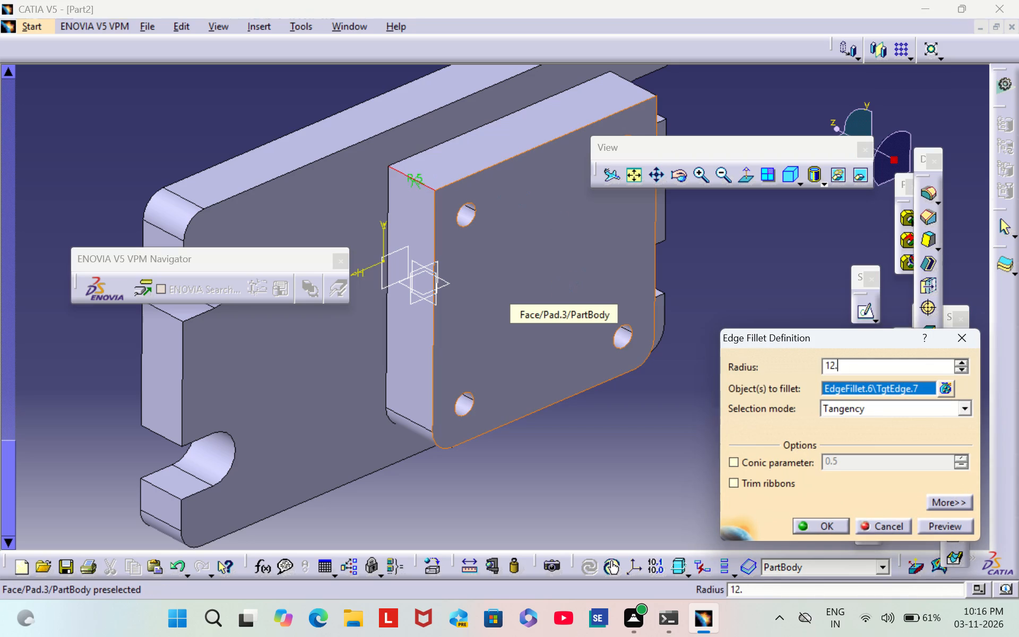
key(5)
key(Return)
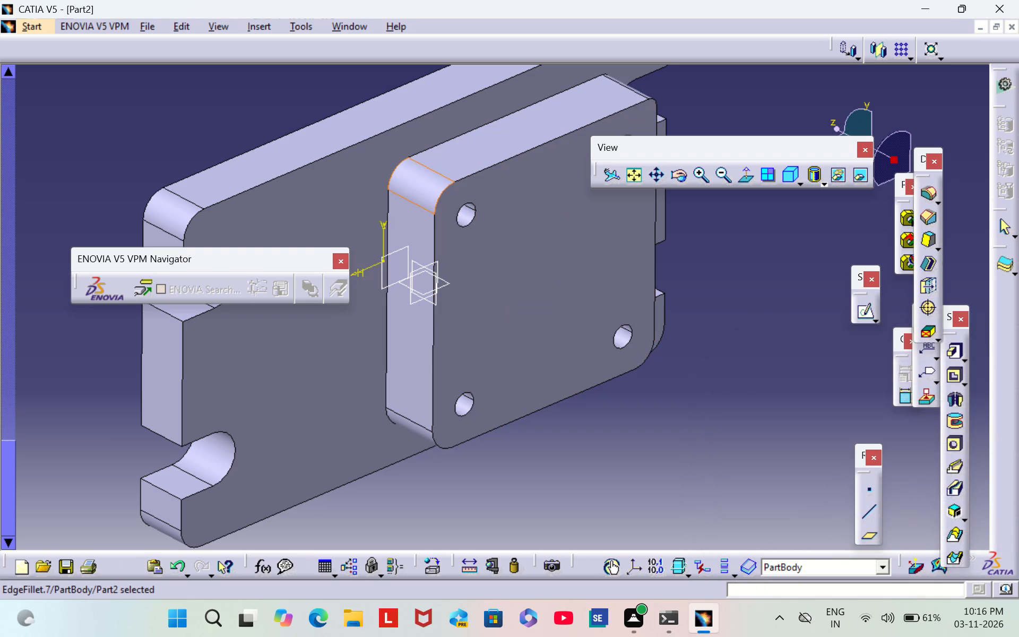
click(739, 334)
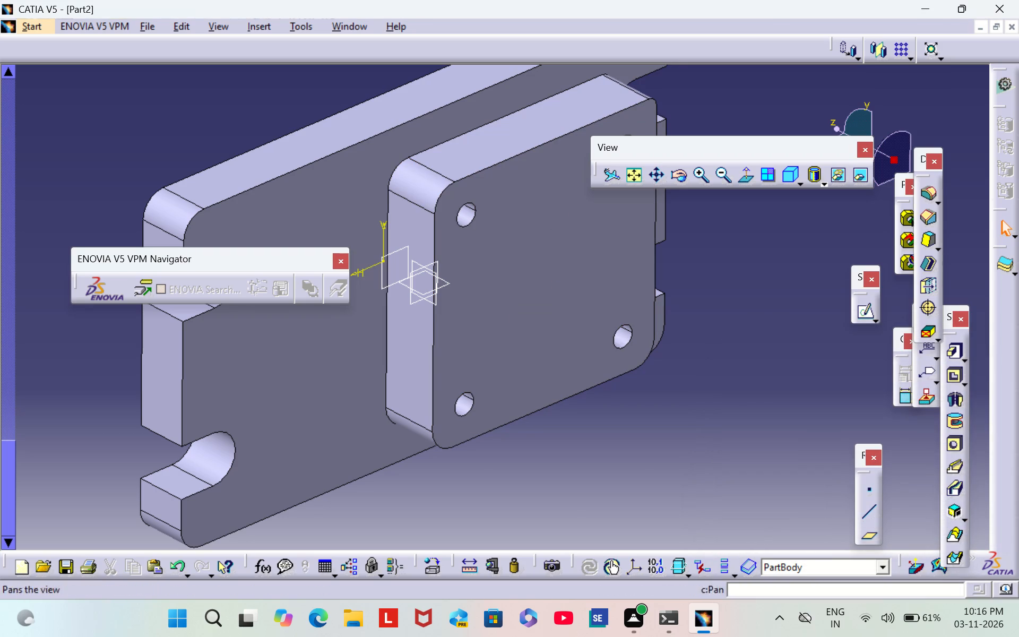
Set the radius of the raised pad's last corner fillet, EdgeFillet.8, to 12.5 mm.
middle_drag(670, 105, 407, 372)
right_drag(663, 104, 408, 370)
scroll(409, 367, up, 1)
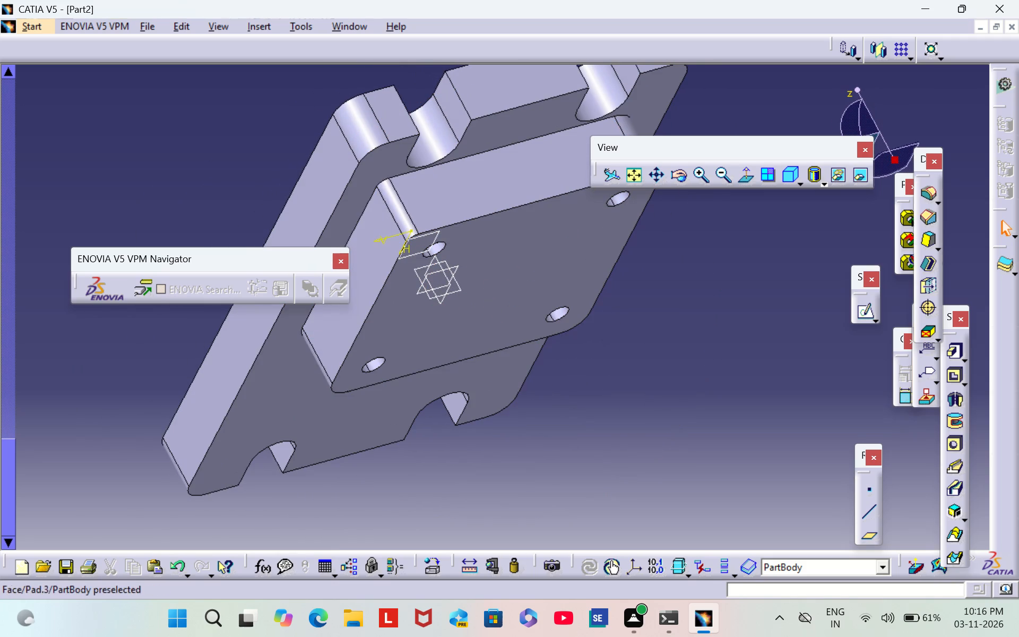
right_click(405, 217)
right_click(405, 217)
double_click(404, 220)
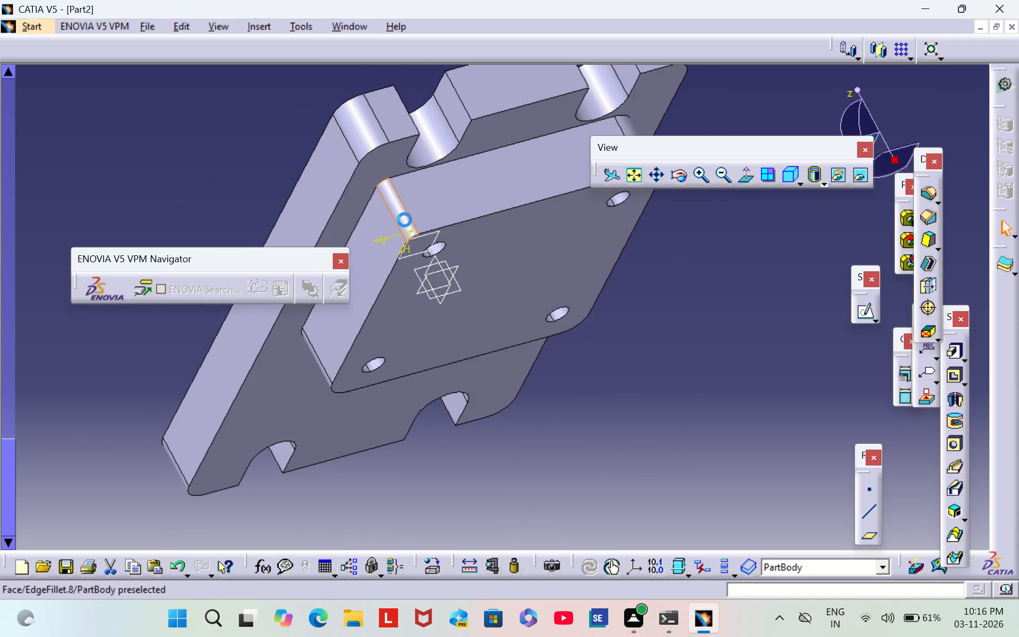
key(BackSpace)
text(12.5)
key(Return)
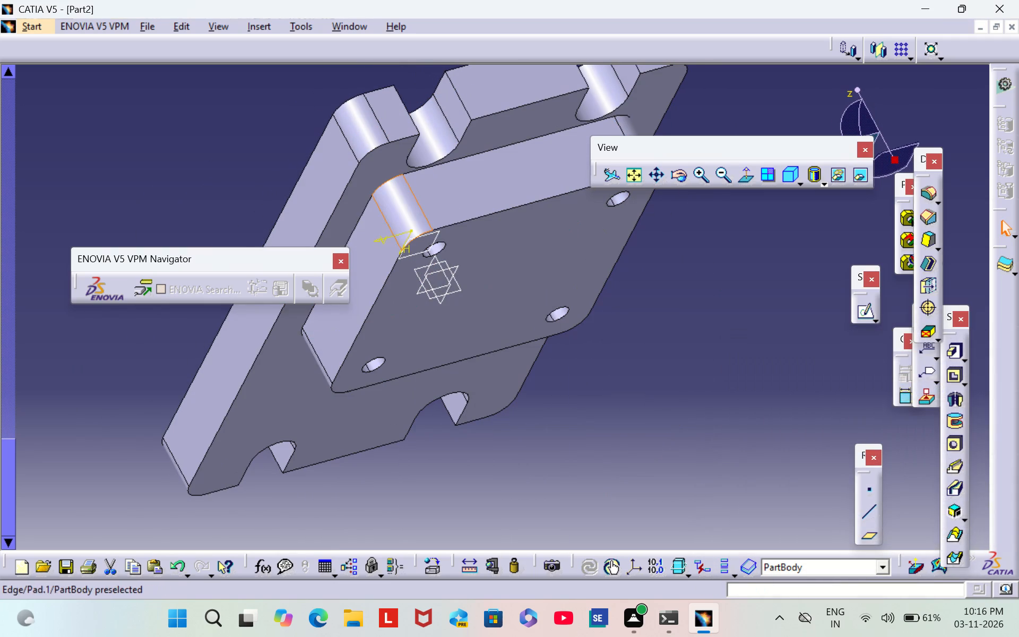
click(266, 196)
Inspect the finished plate from several angles, including the isometric view, checking the raised pad's rounded corners and the slots.
middle_drag(653, 371, 453, 225)
right_drag(628, 363, 453, 225)
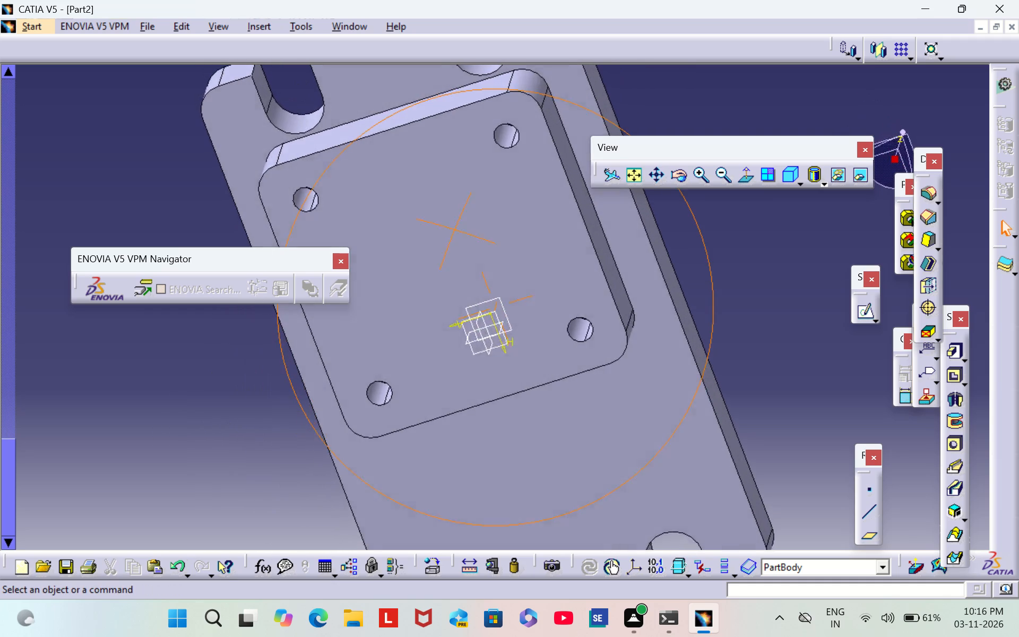
right_drag(453, 225, 450, 209)
middle_drag(453, 225, 450, 209)
scroll(291, 498, down, 1)
middle_drag(292, 498, 464, 335)
right_drag(305, 498, 464, 335)
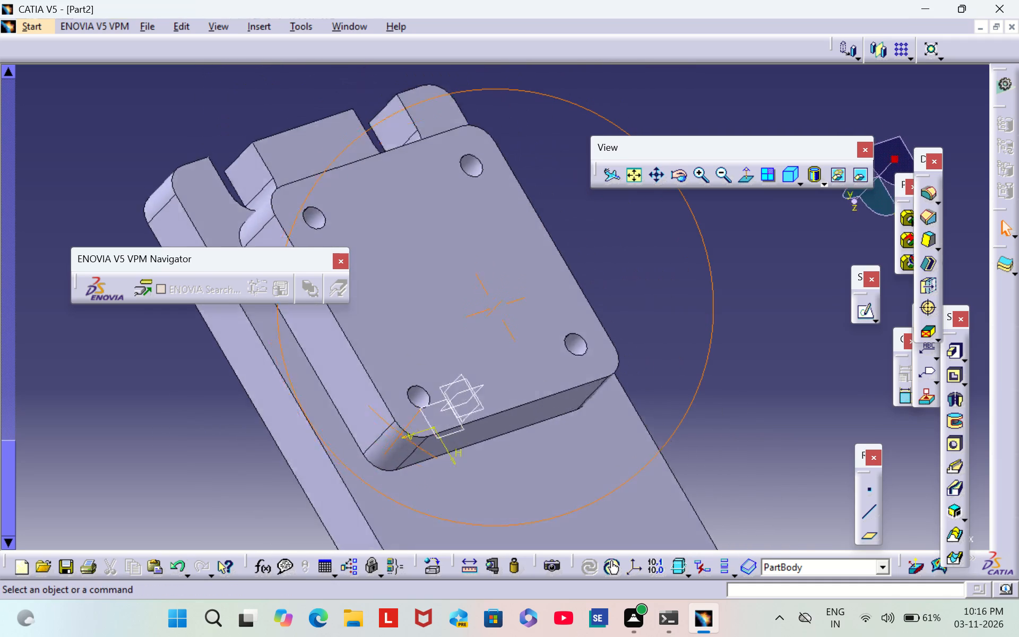
right_drag(464, 335, 399, 222)
middle_drag(464, 335, 398, 222)
middle_drag(654, 429, 680, 297)
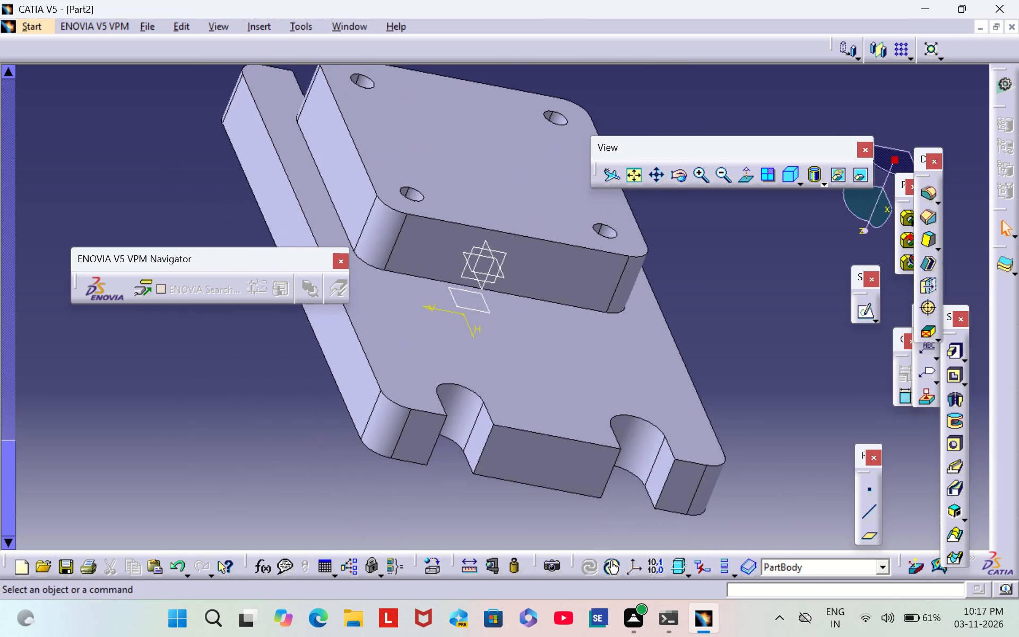
scroll(721, 631, up, 1)
click(790, 175)
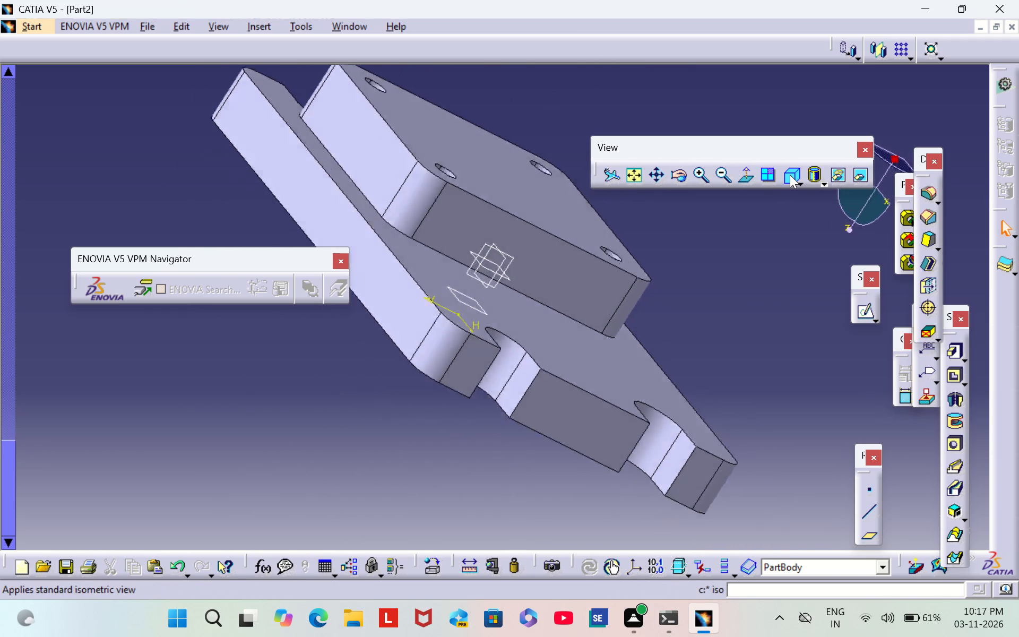
click(784, 179)
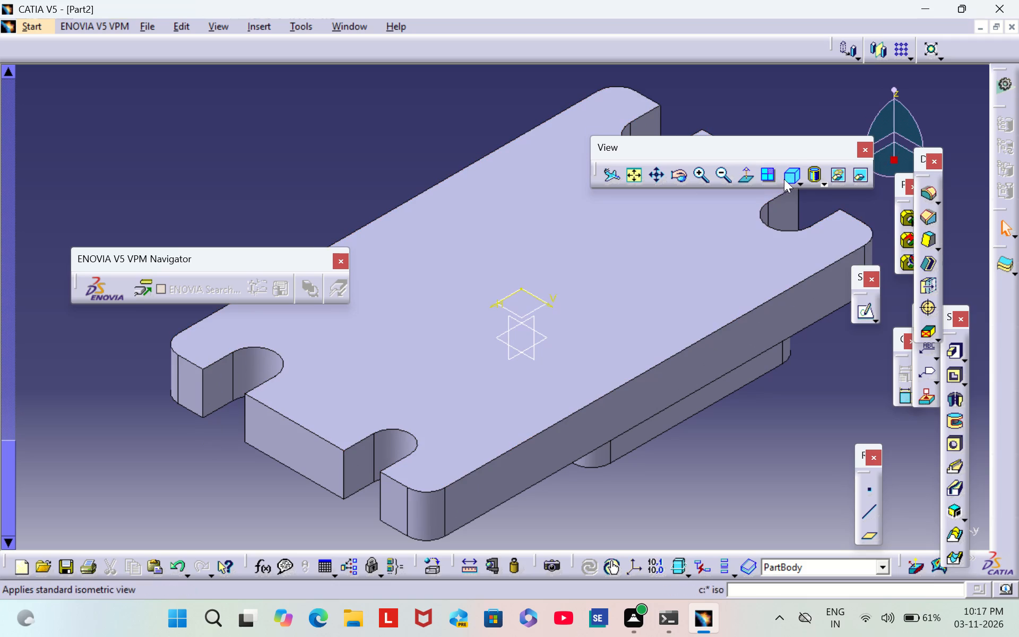
middle_drag(422, 155, 80, 318)
scroll(420, 155, down, 1)
right_drag(413, 157, 80, 318)
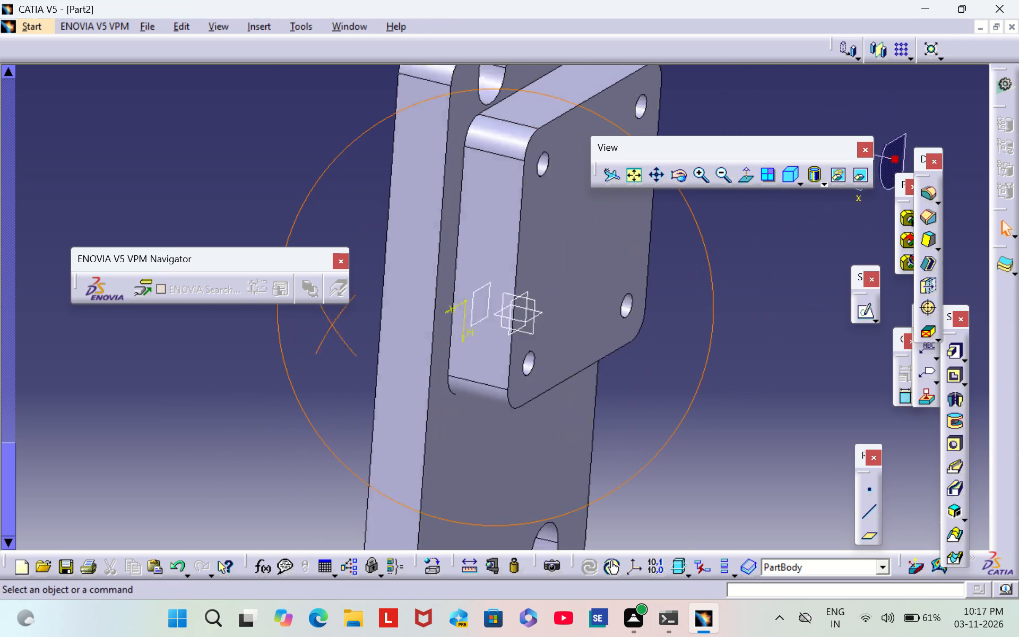
right_drag(80, 318, 0, 211)
middle_drag(80, 318, 0, 211)
middle_drag(231, 485, 236, 476)
right_drag(234, 486, 236, 476)
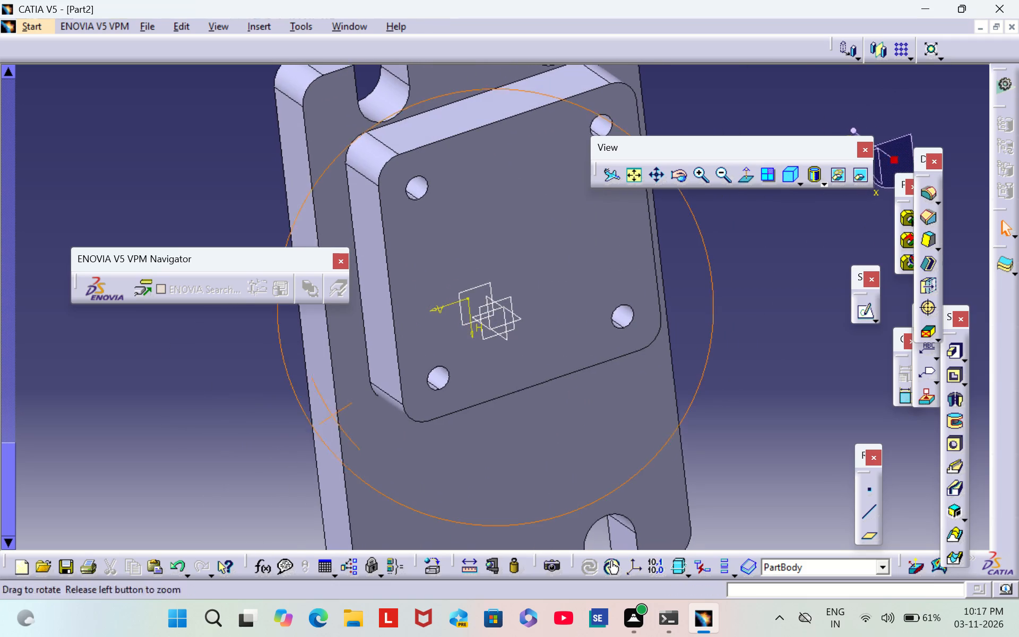
right_drag(236, 476, 267, 430)
middle_drag(236, 476, 267, 430)
middle_drag(254, 137, 159, 63)
right_drag(248, 134, 159, 63)
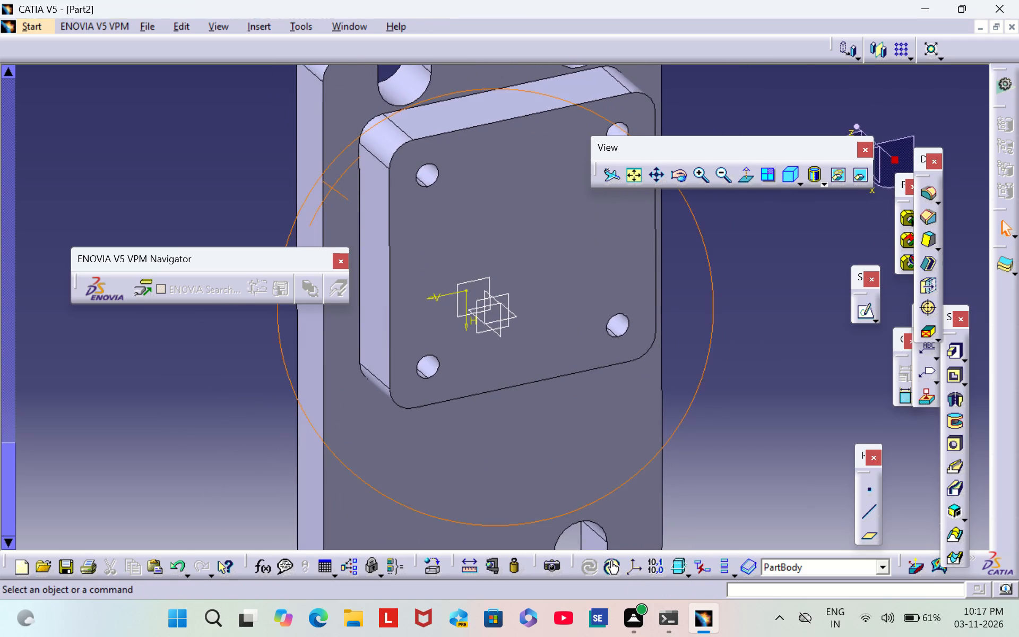
middle_drag(159, 63, 151, 57)
right_drag(159, 63, 152, 57)
middle_drag(280, 501, 462, 217)
scroll(289, 504, down, 1)
right_drag(293, 506, 462, 217)
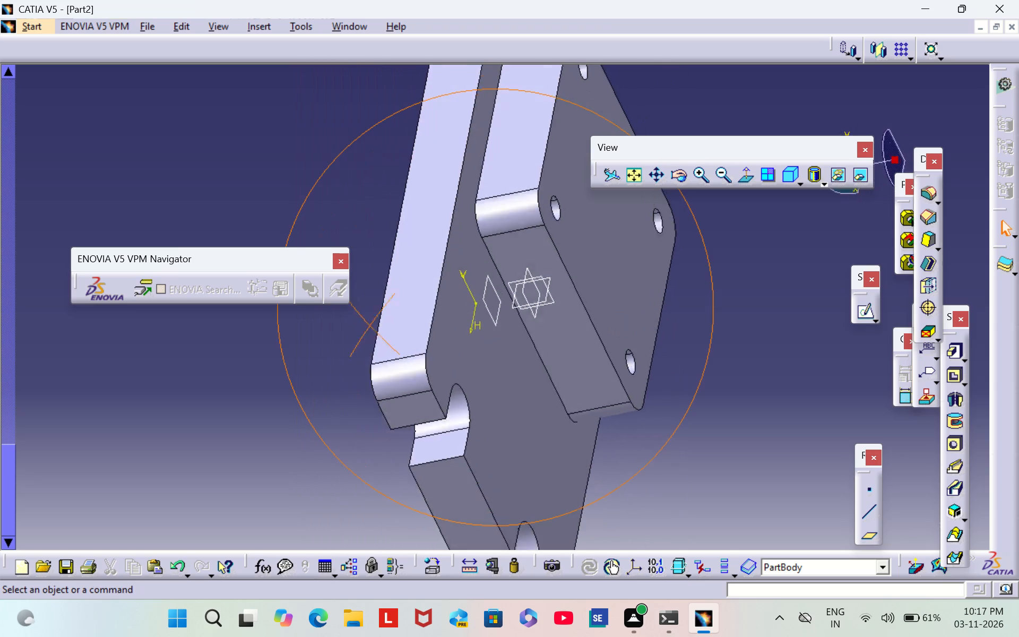
right_drag(462, 217, 254, 141)
middle_drag(462, 217, 254, 142)
scroll(88, 246, up, 20)
scroll(105, 207, up, 2)
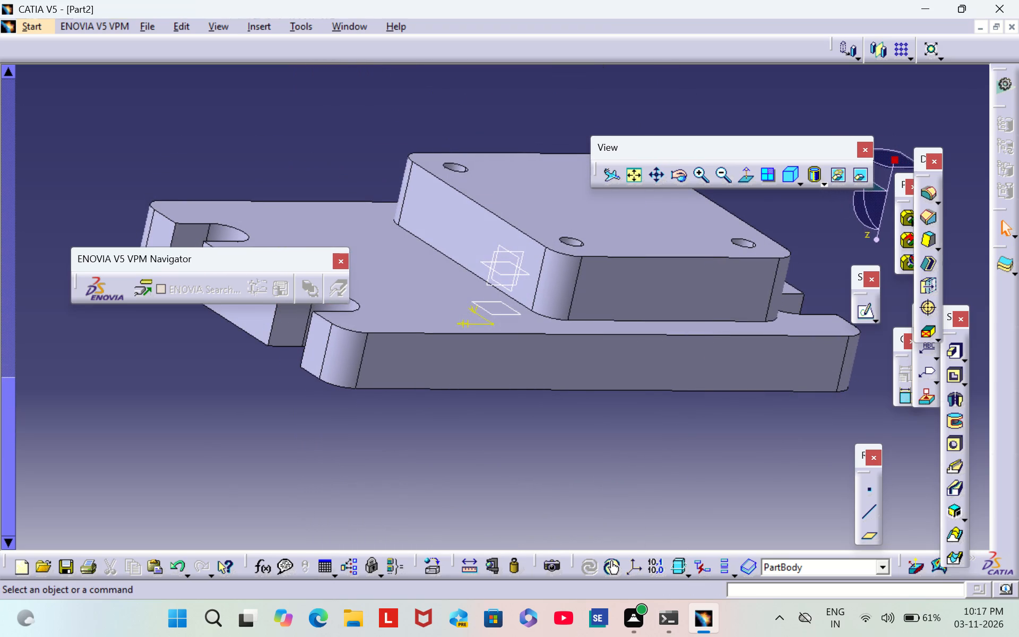
scroll(106, 206, up, 18)
scroll(109, 197, down, 1)
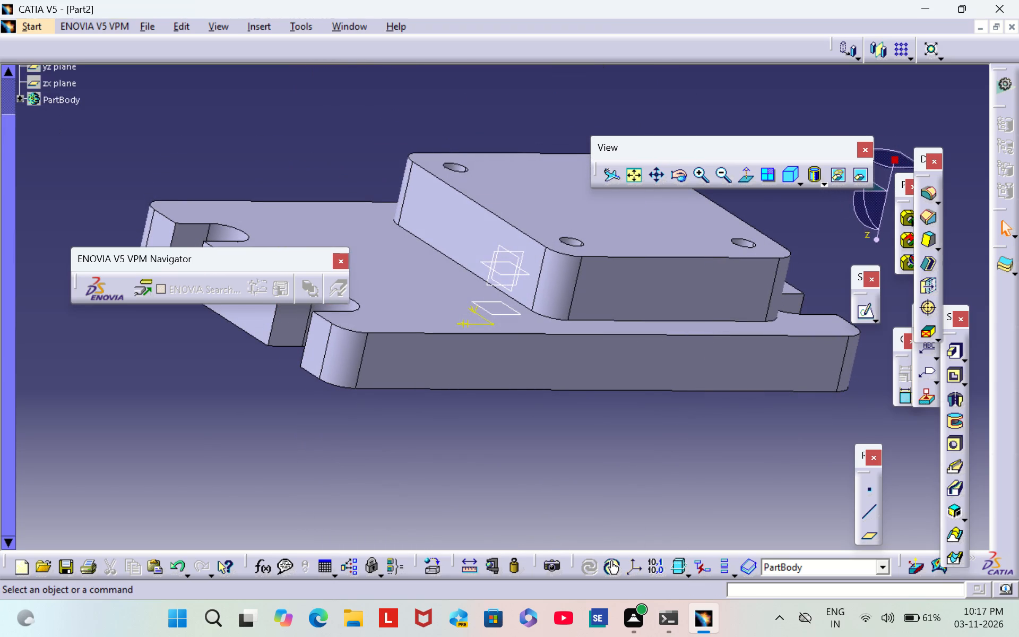
scroll(109, 197, down, 1)
scroll(110, 195, up, 2)
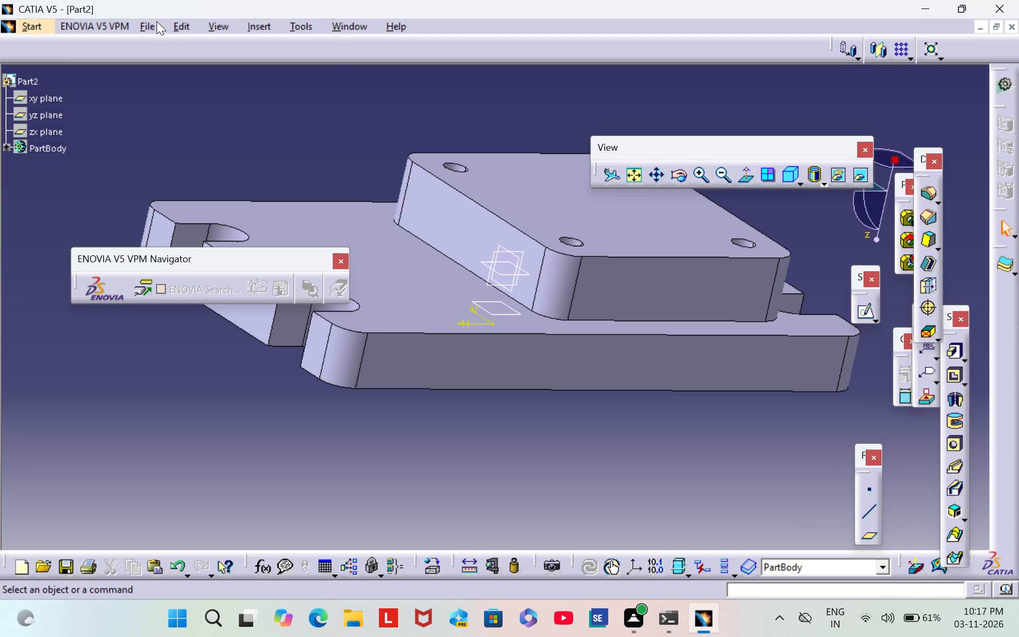
Save the part to the Desktop as a CATPart file named MILLING JIG PART 1.
click(144, 31)
click(222, 153)
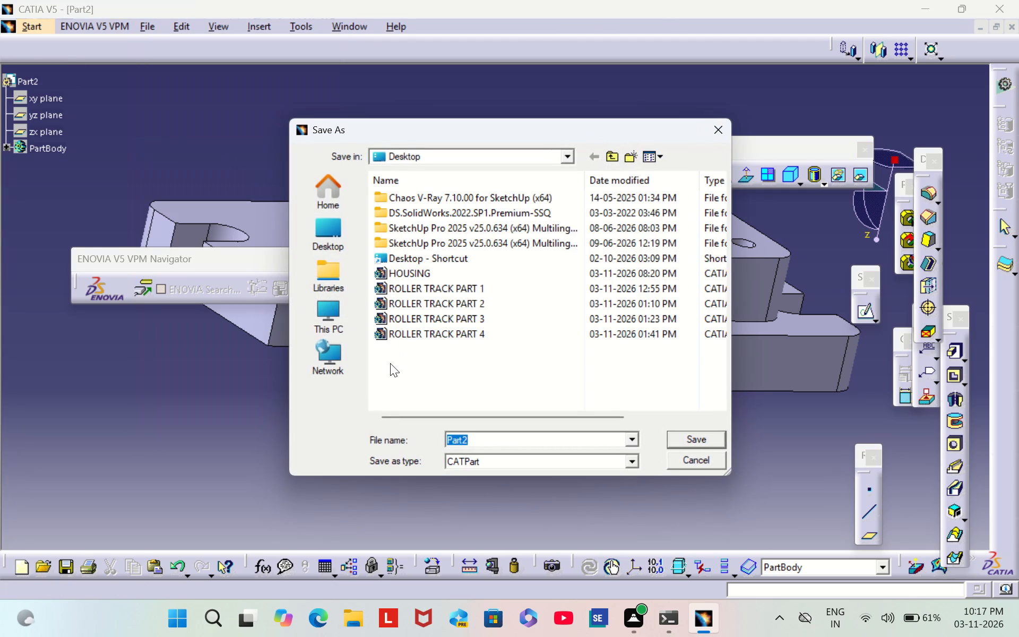
key(BackSpace)
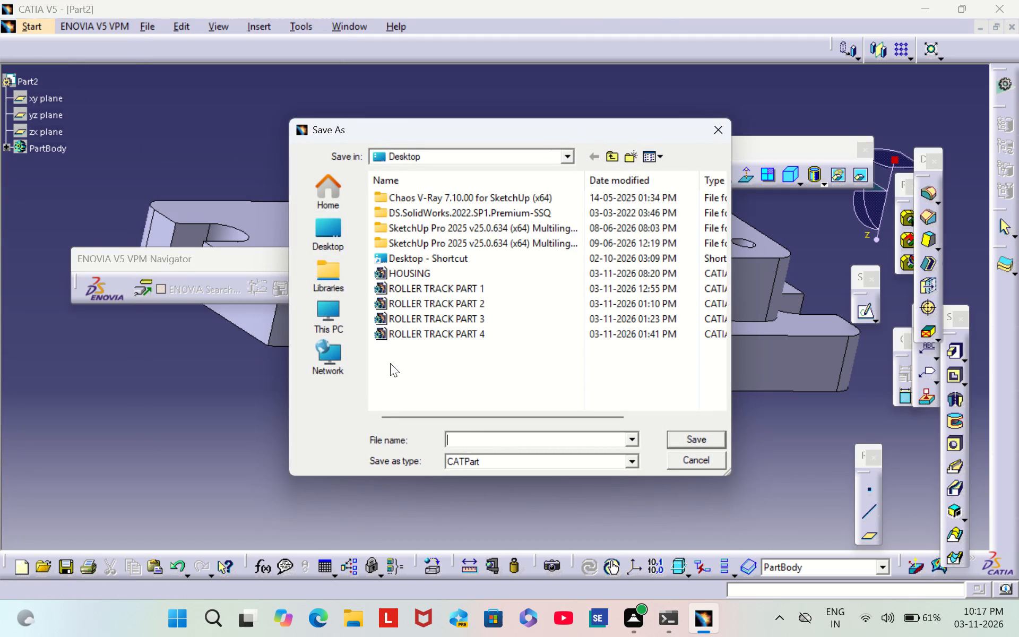
text(MILLING)
key(space)
right_click(390, 363)
click(390, 362)
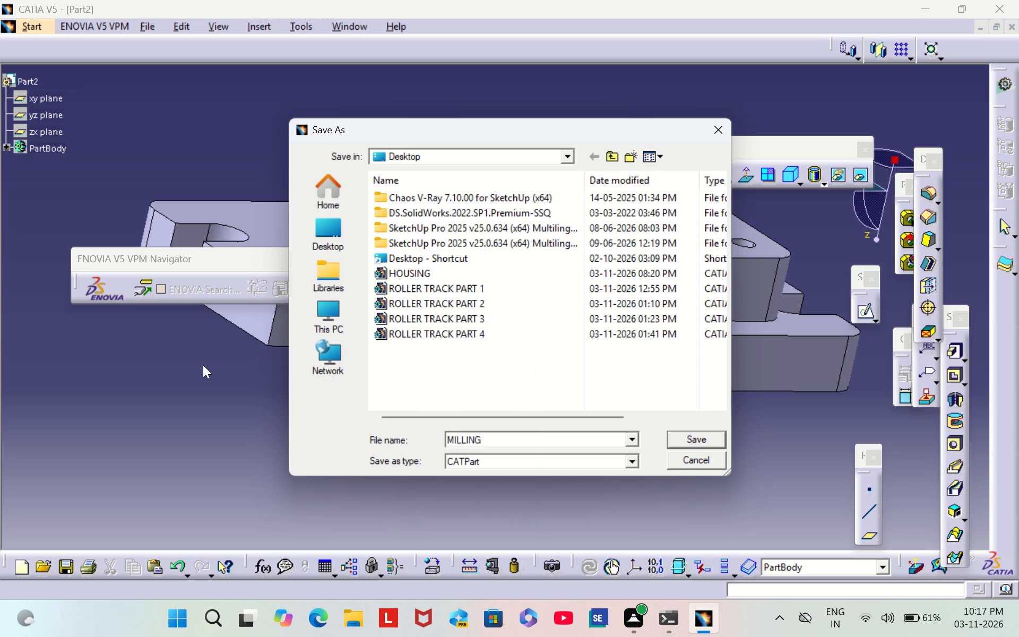
text(JIG)
key(space)
click(534, 443)
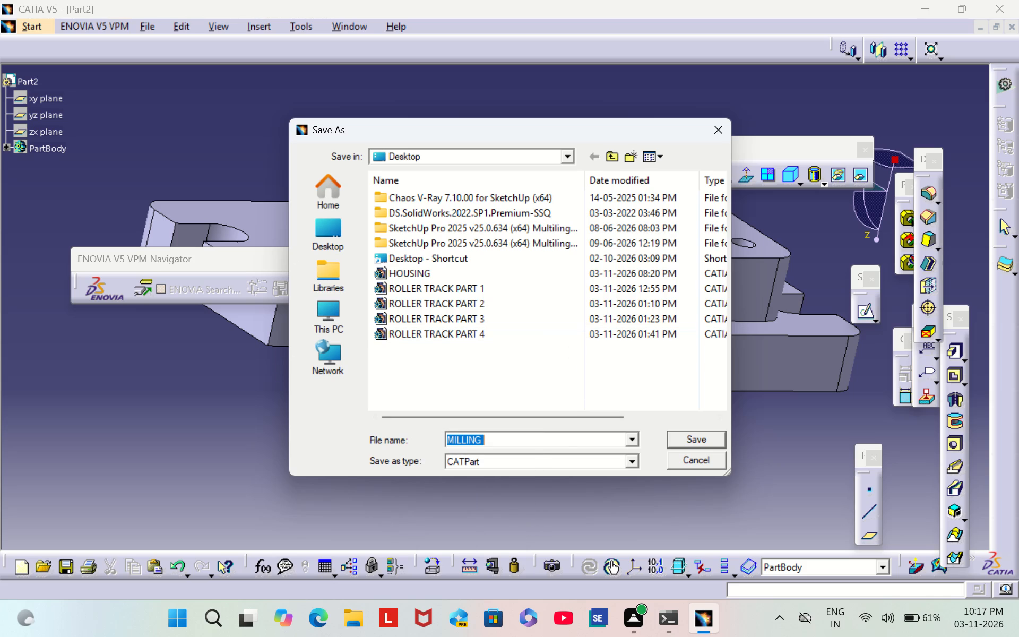
key(space)
text(MILLING JIG)
key(space)
text(PART 1)
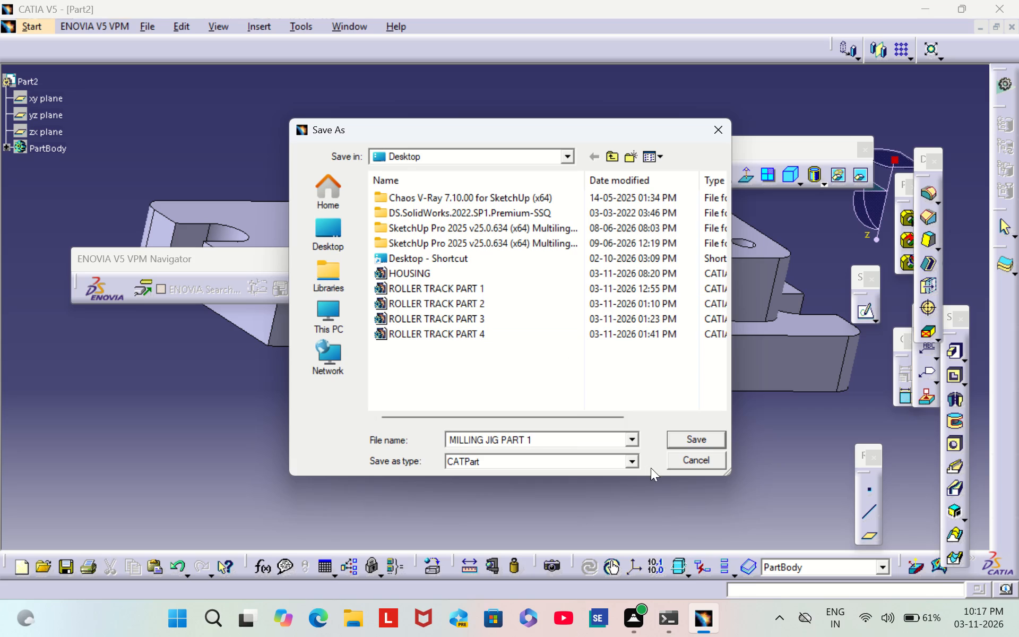
click(684, 436)
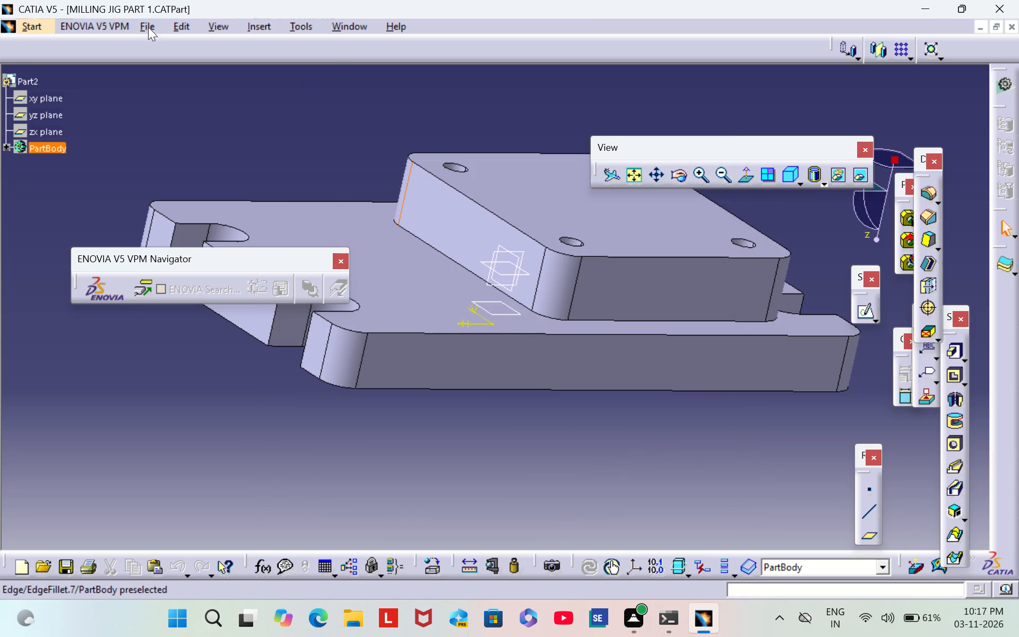
Create a new Part document, keeping the default name and hybrid design enabled.
click(150, 23)
click(180, 45)
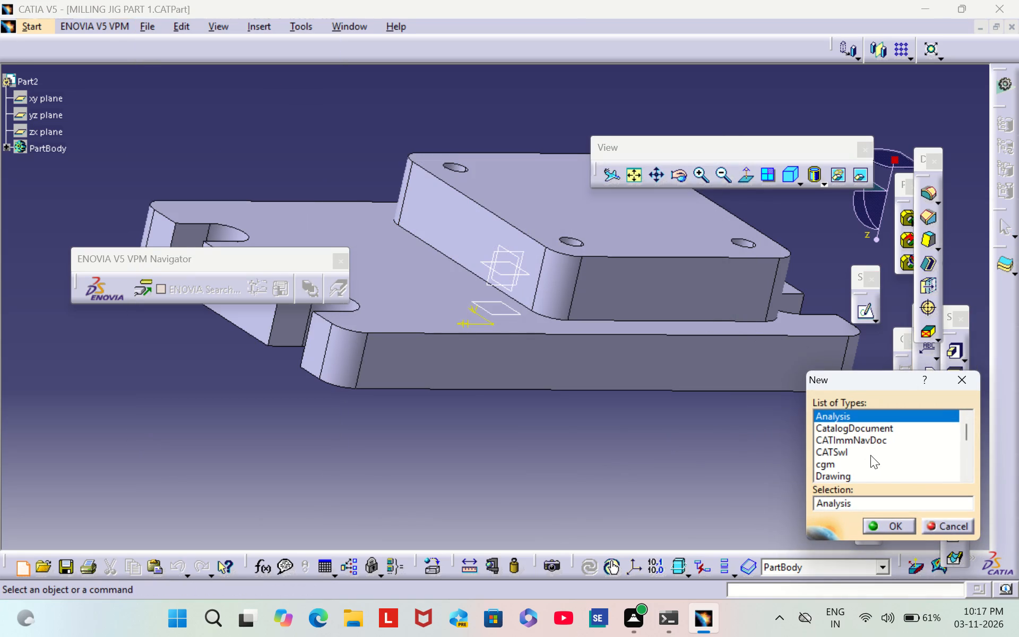
scroll(871, 458, down, 4)
click(837, 414)
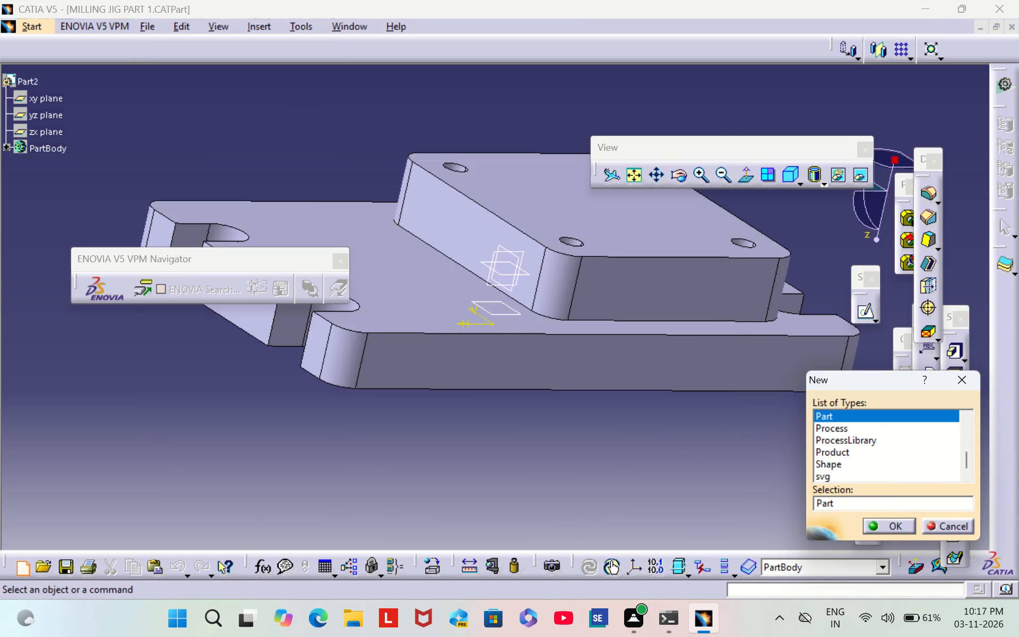
click(901, 528)
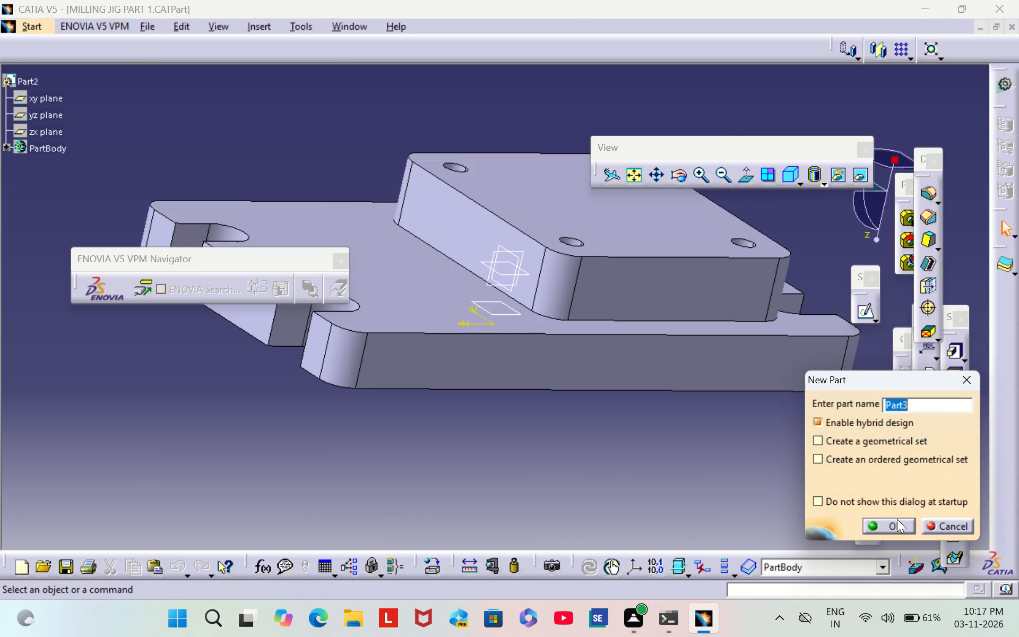
click(897, 521)
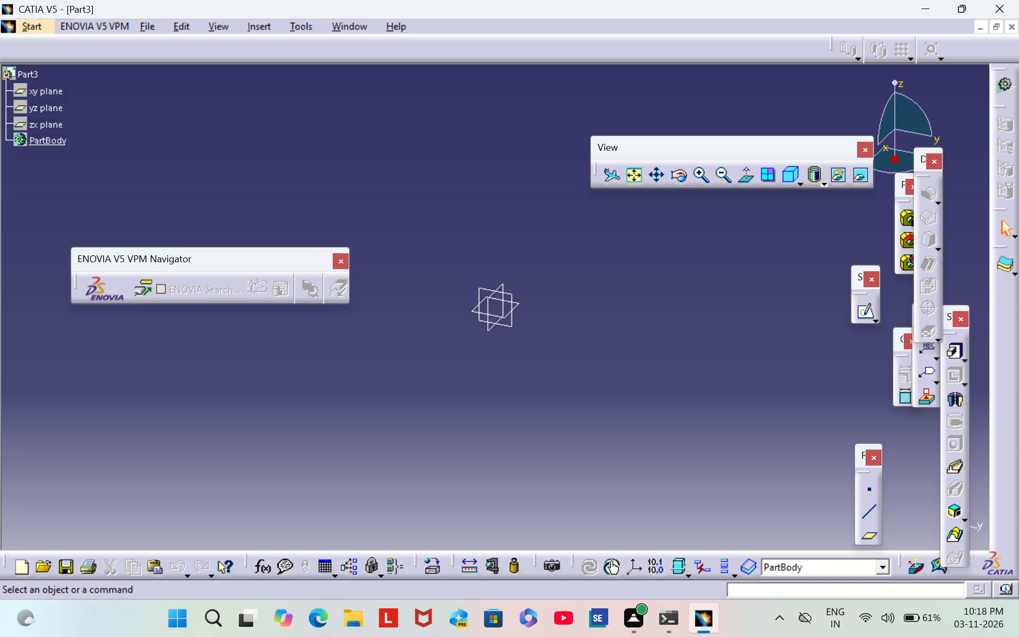
Start a sketch on the yz plane and draw an axis line about 132 mm long along the horizontal sketch axis.
click(507, 318)
click(511, 323)
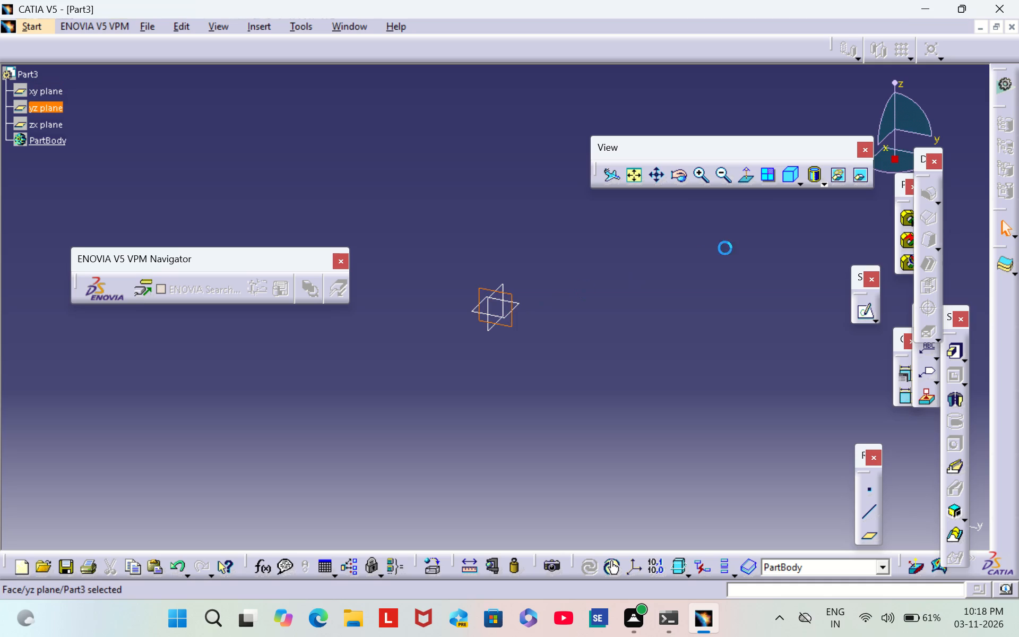
click(862, 313)
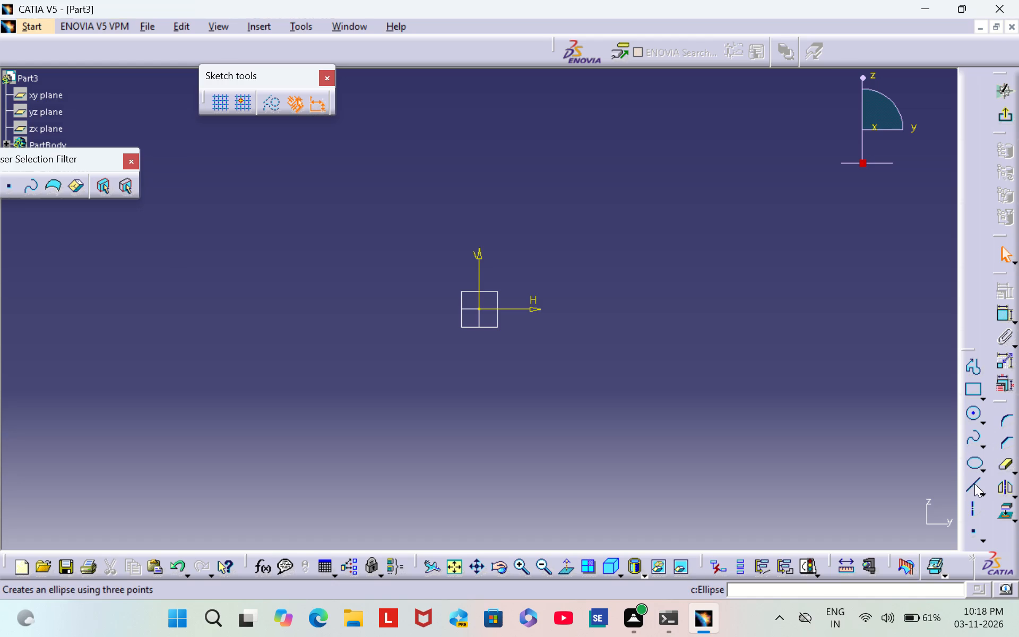
click(974, 516)
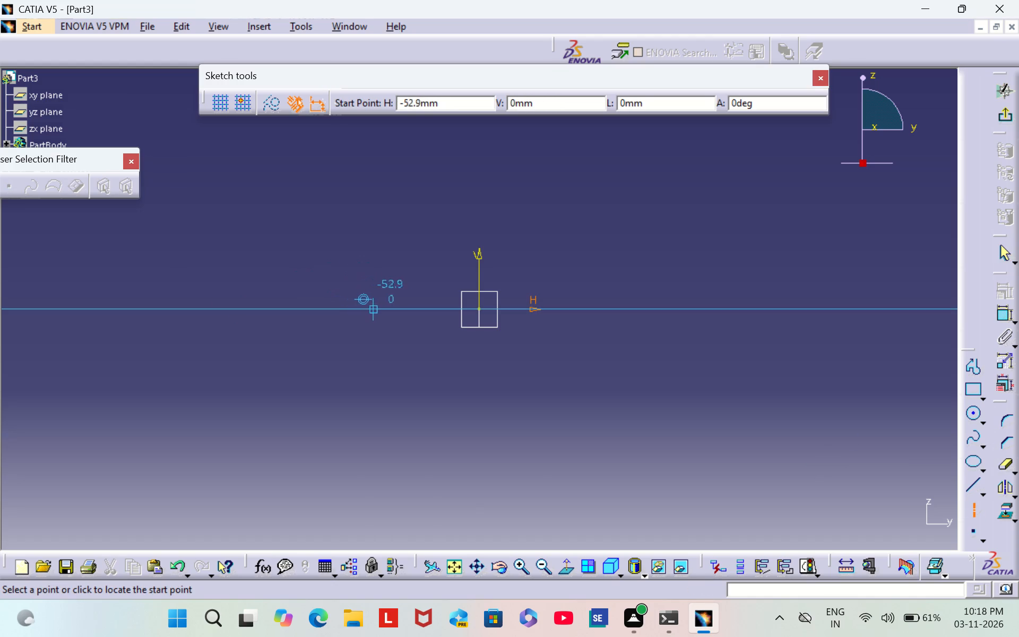
click(384, 311)
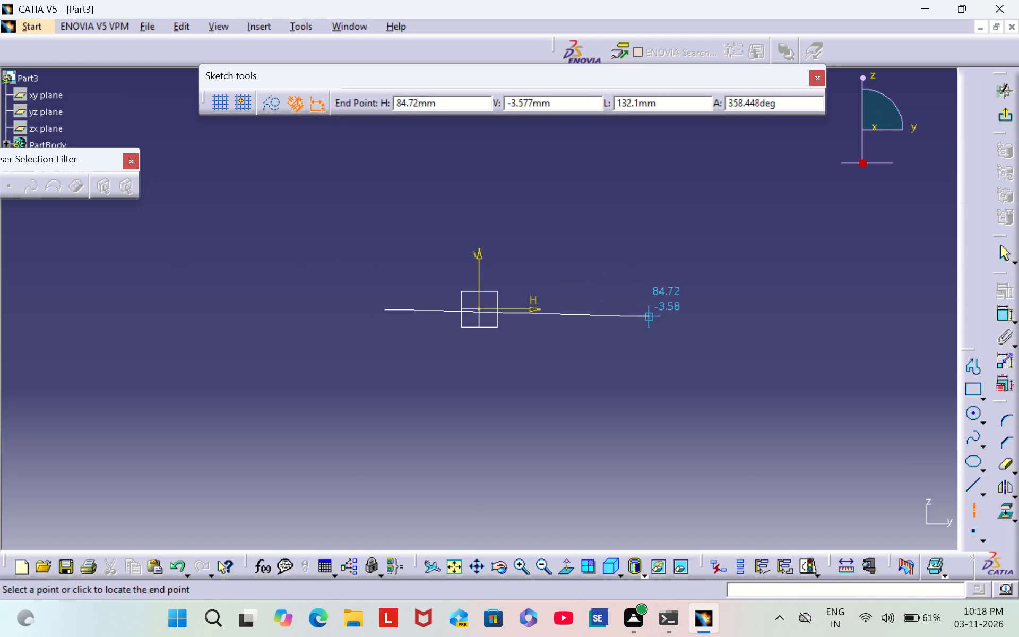
click(650, 309)
click(623, 372)
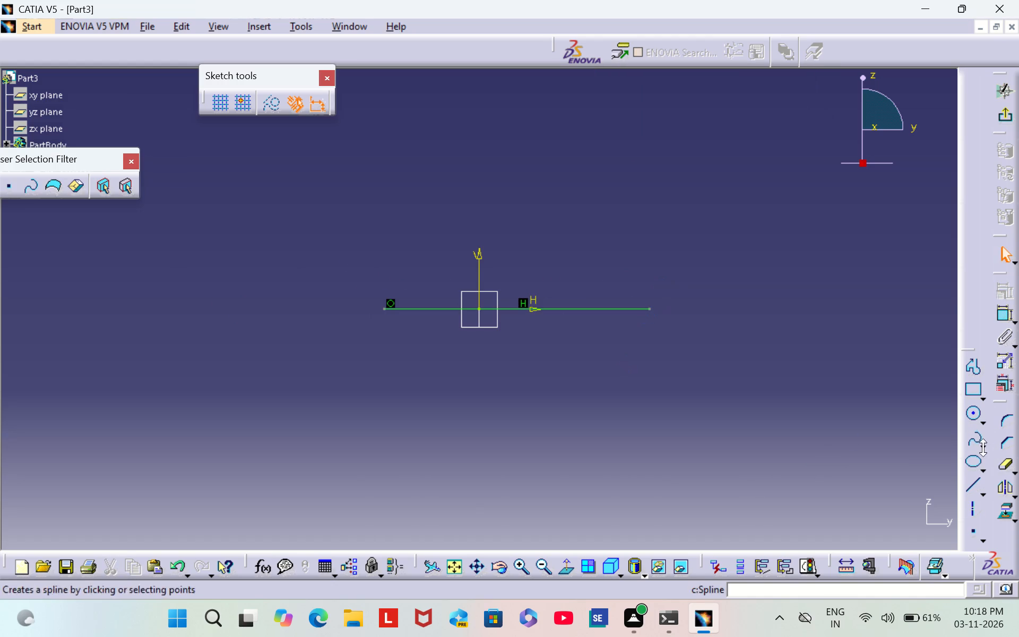
Sketch an open stepped profile below the axis: about 28 mm down, 28 mm across, 8 mm up, 75 mm across, and back up to the axis.
click(975, 364)
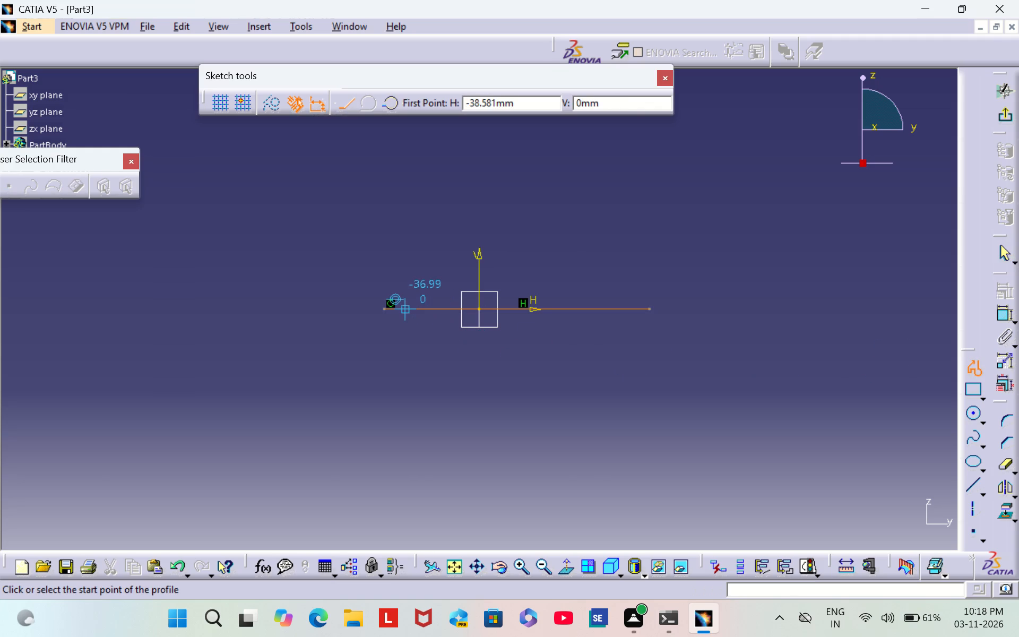
click(401, 309)
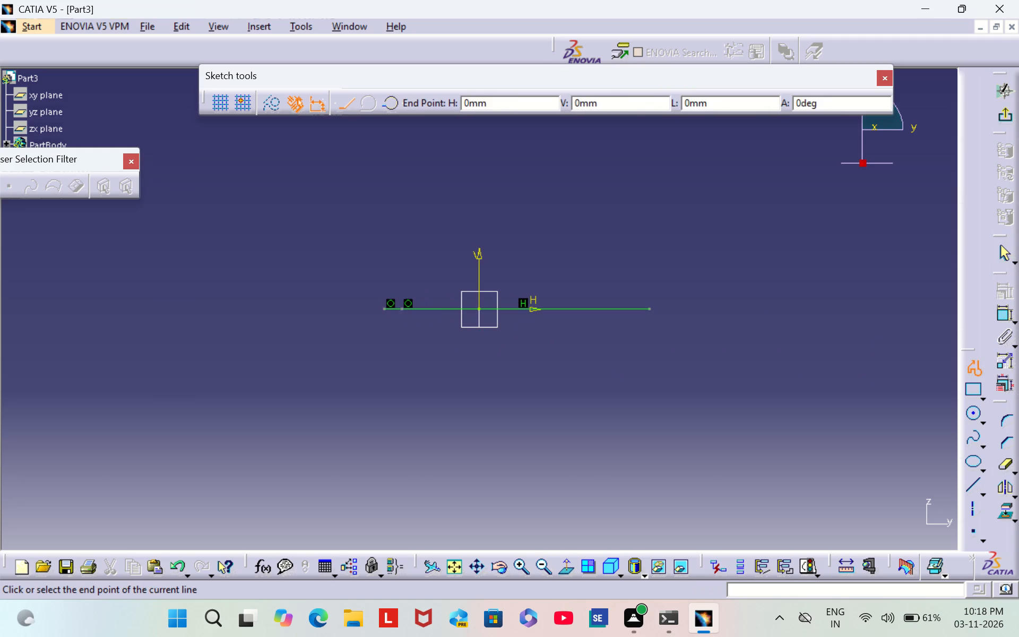
click(401, 365)
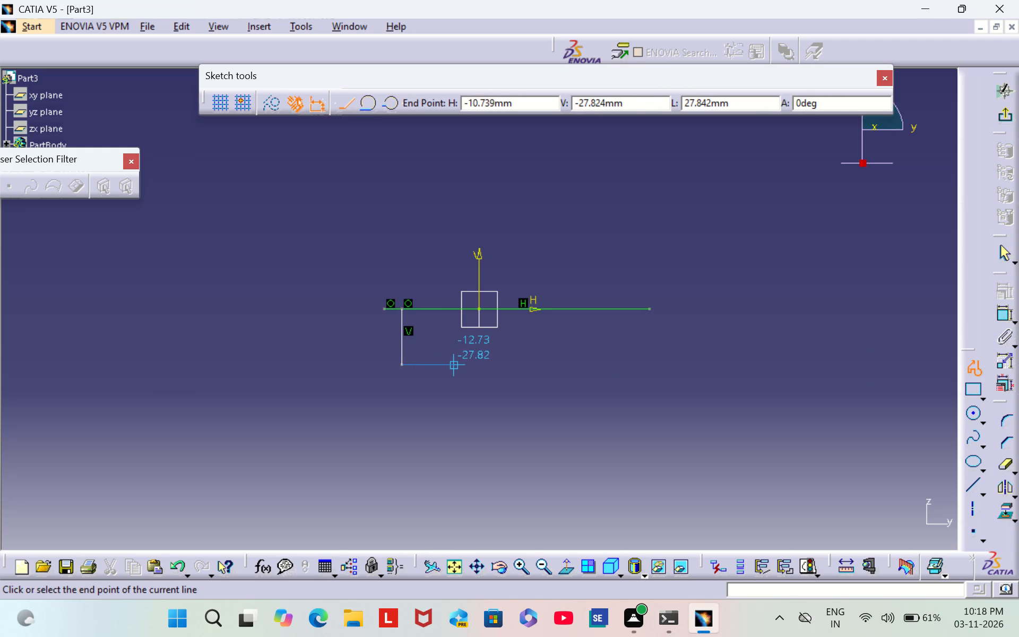
click(457, 363)
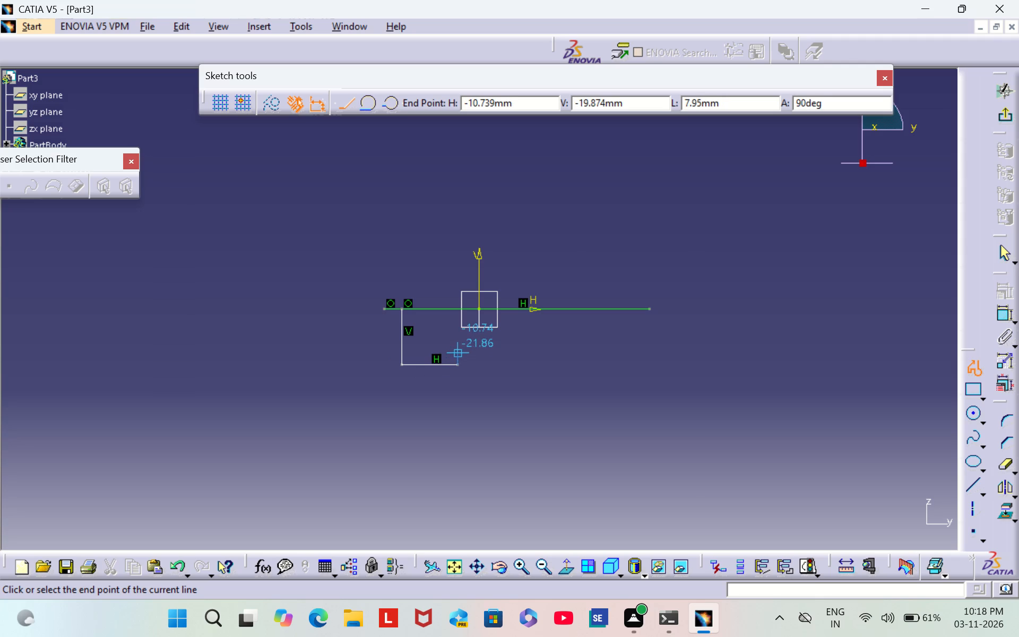
click(457, 347)
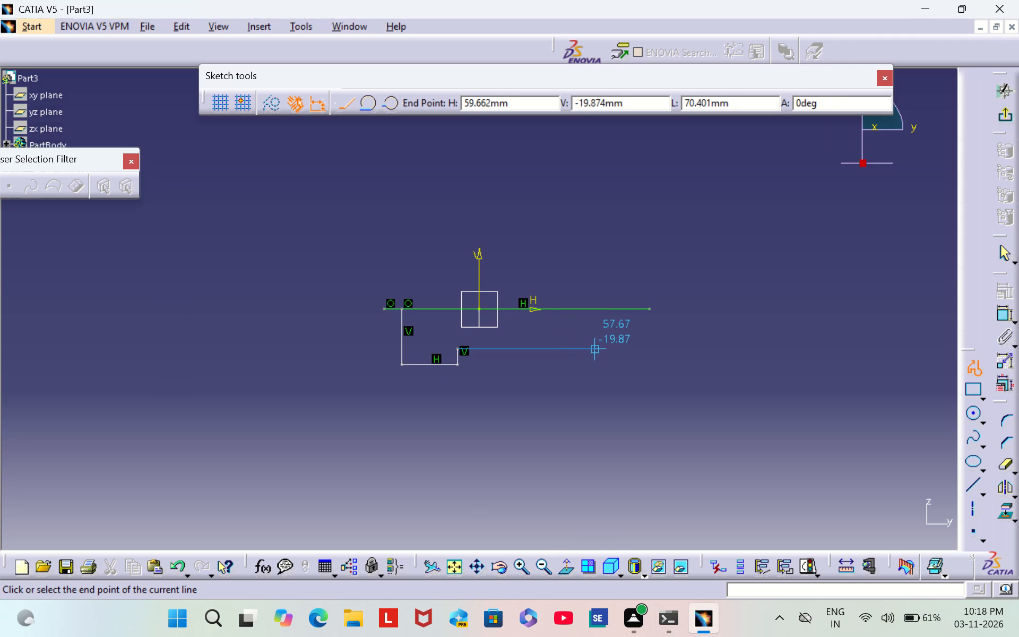
click(609, 349)
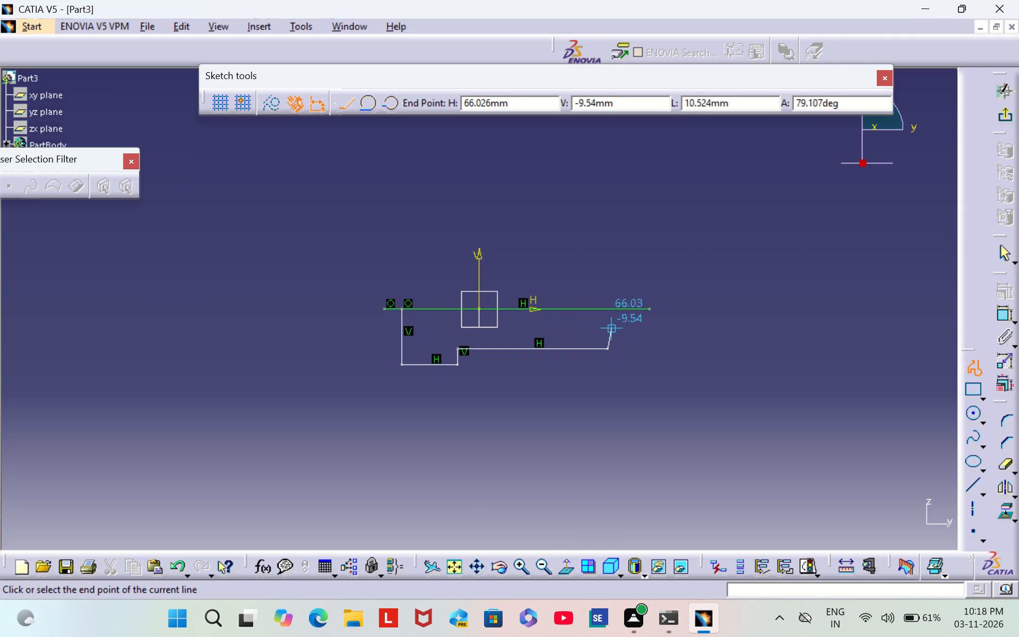
click(606, 308)
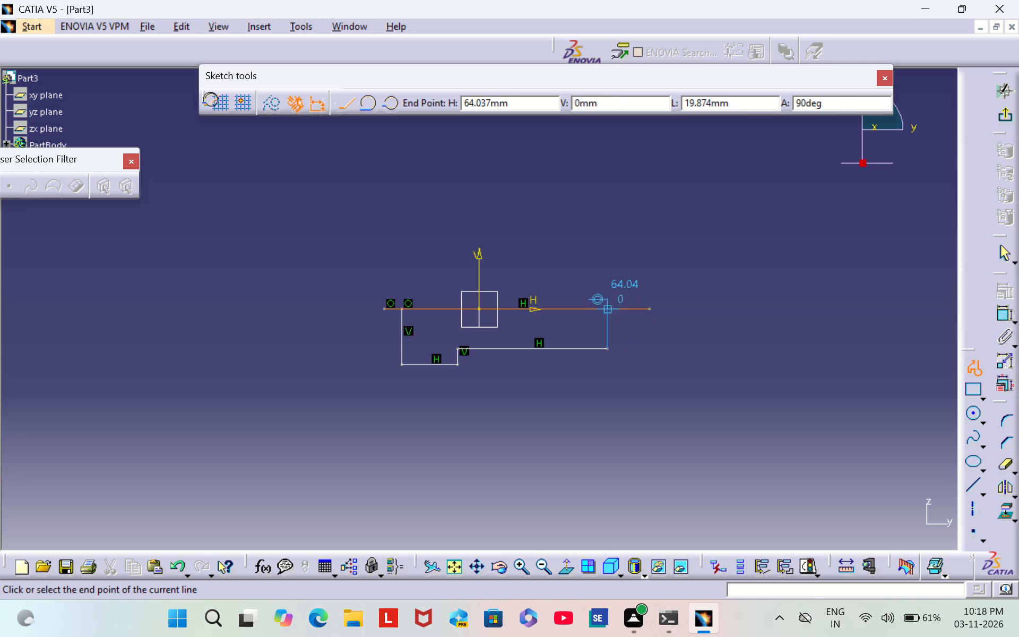
click(682, 357)
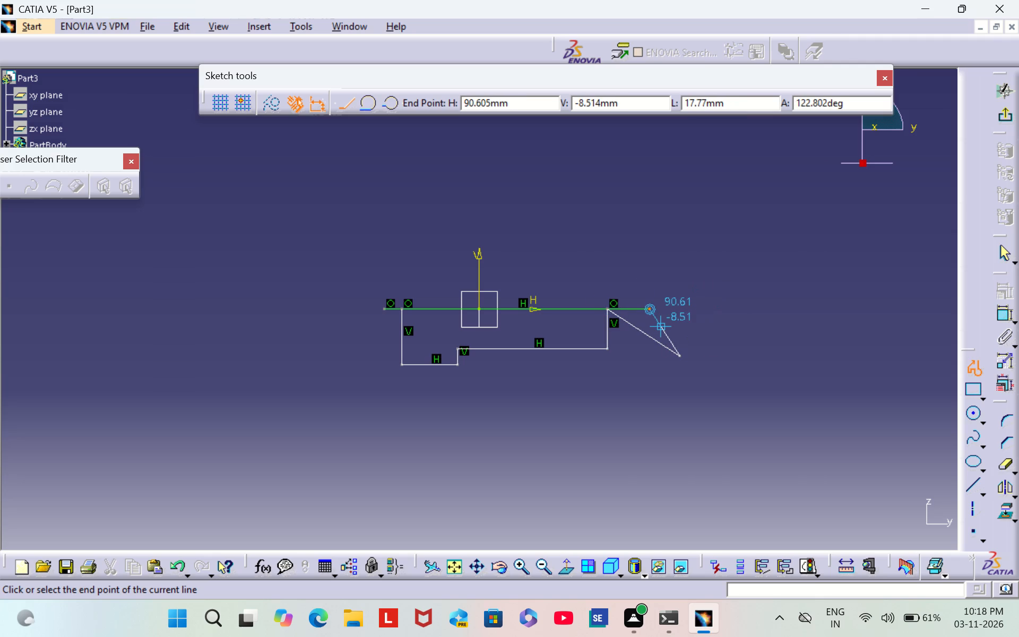
key(Escape)
key(Escape)
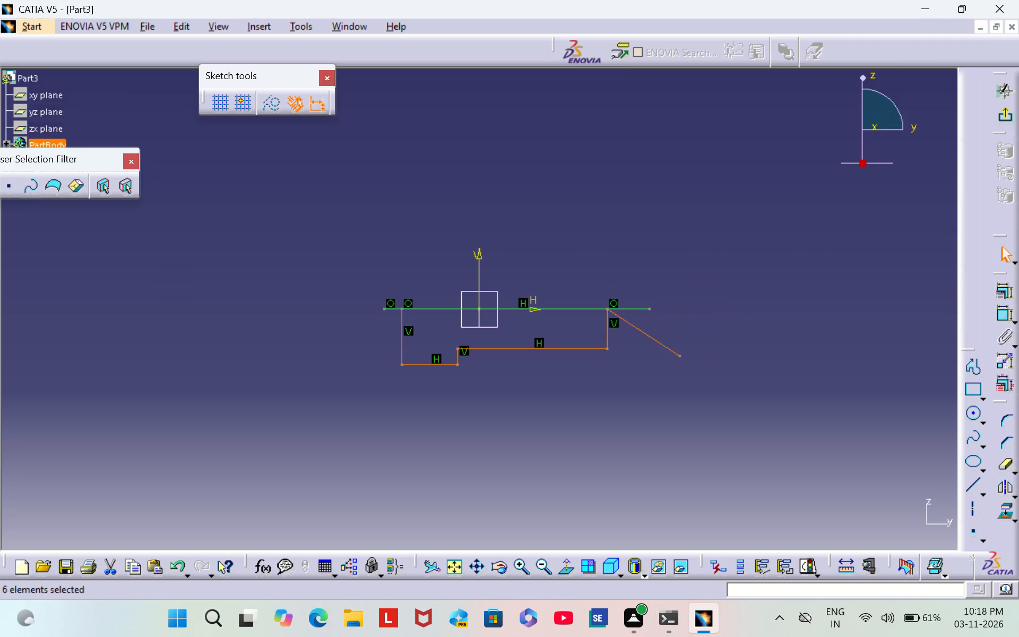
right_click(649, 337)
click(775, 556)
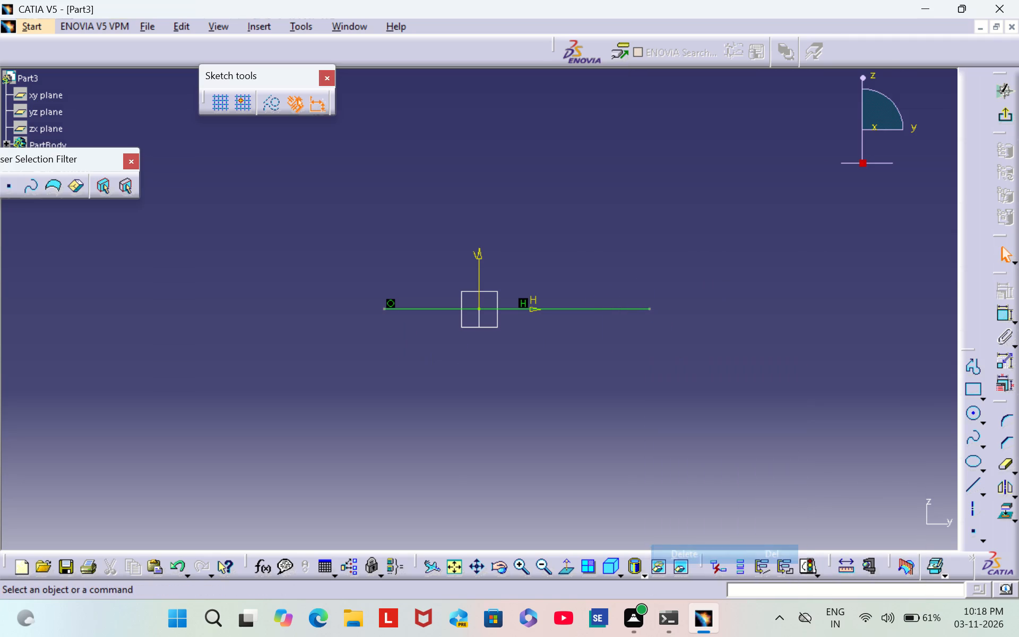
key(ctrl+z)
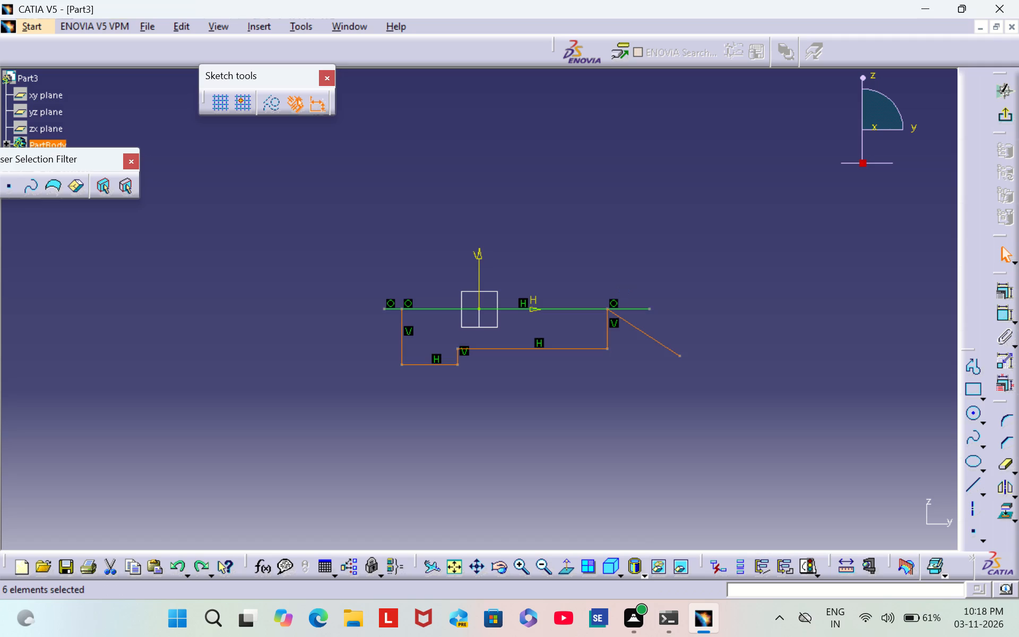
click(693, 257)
Delete the stray slanted line at the end of the stepped profile.
right_click(638, 328)
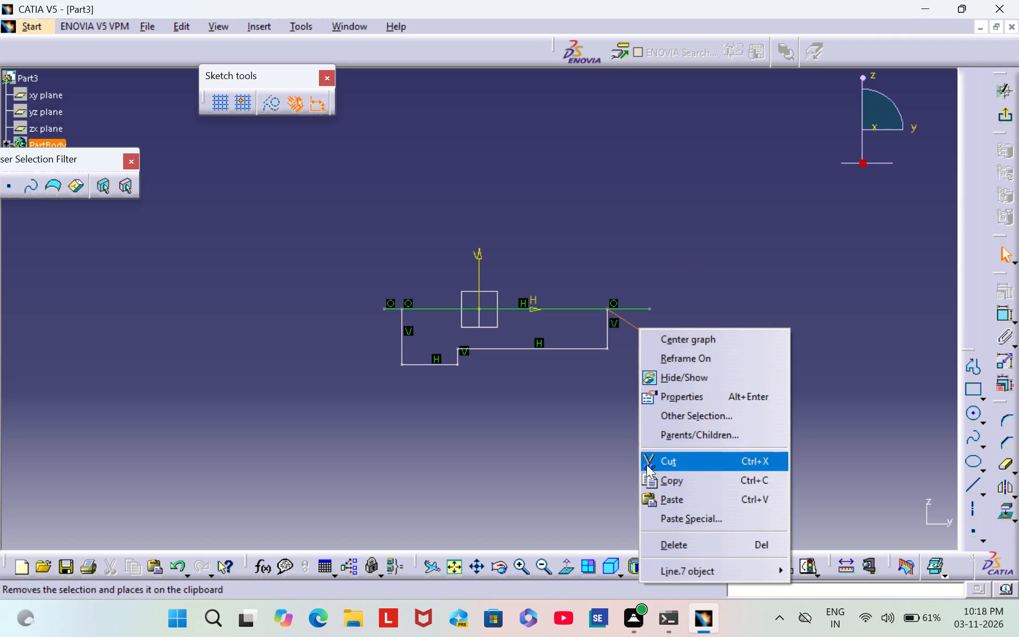
click(667, 542)
click(783, 248)
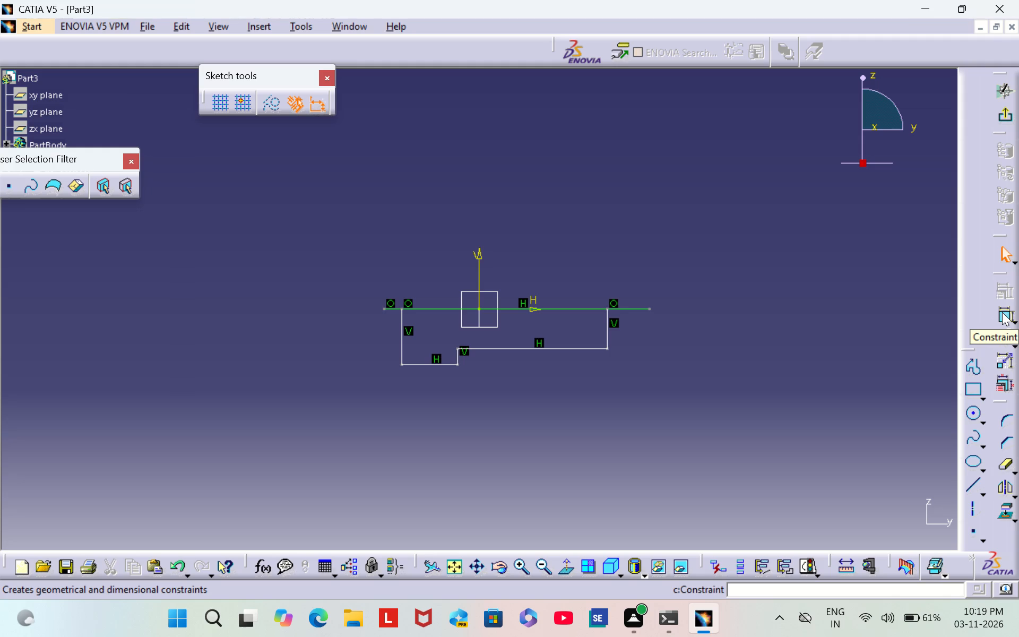
Dimension the profile's longer horizontal line and set its length to 35 mm.
click(1002, 312)
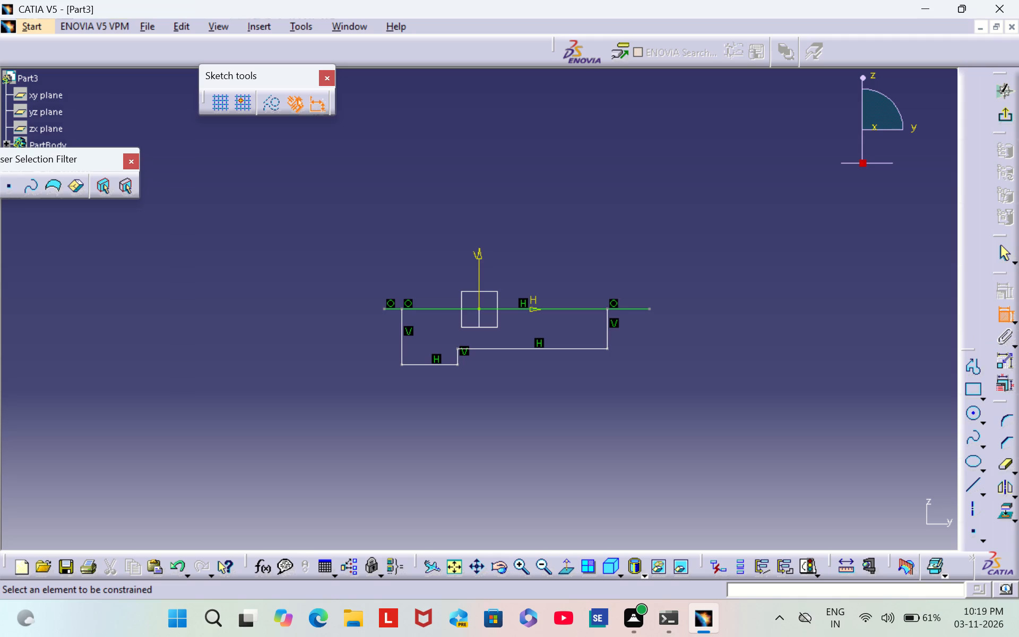
click(507, 351)
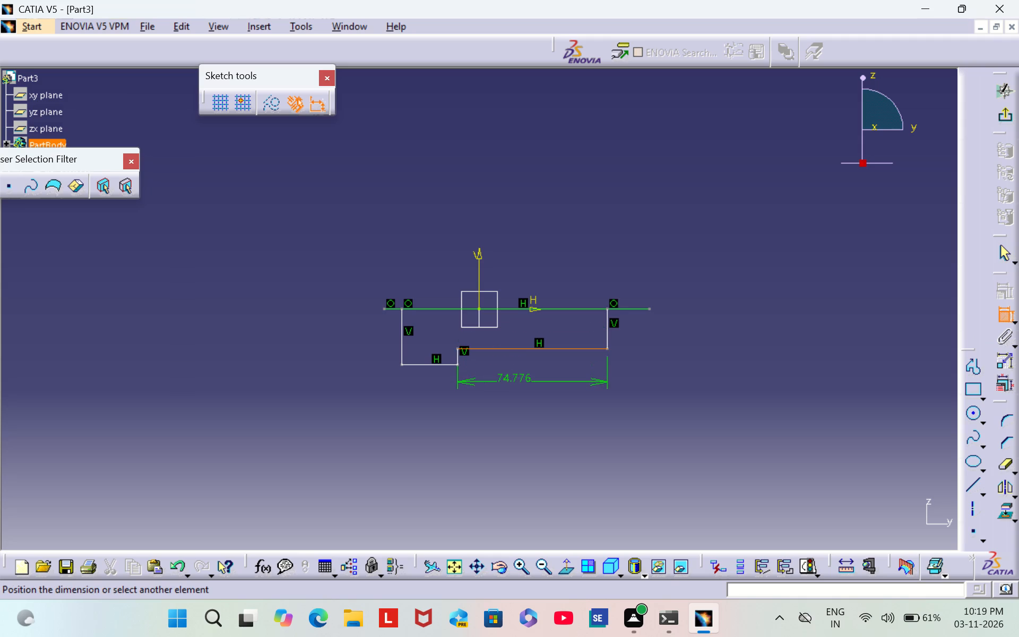
click(521, 380)
double_click(525, 378)
key(BackSpace)
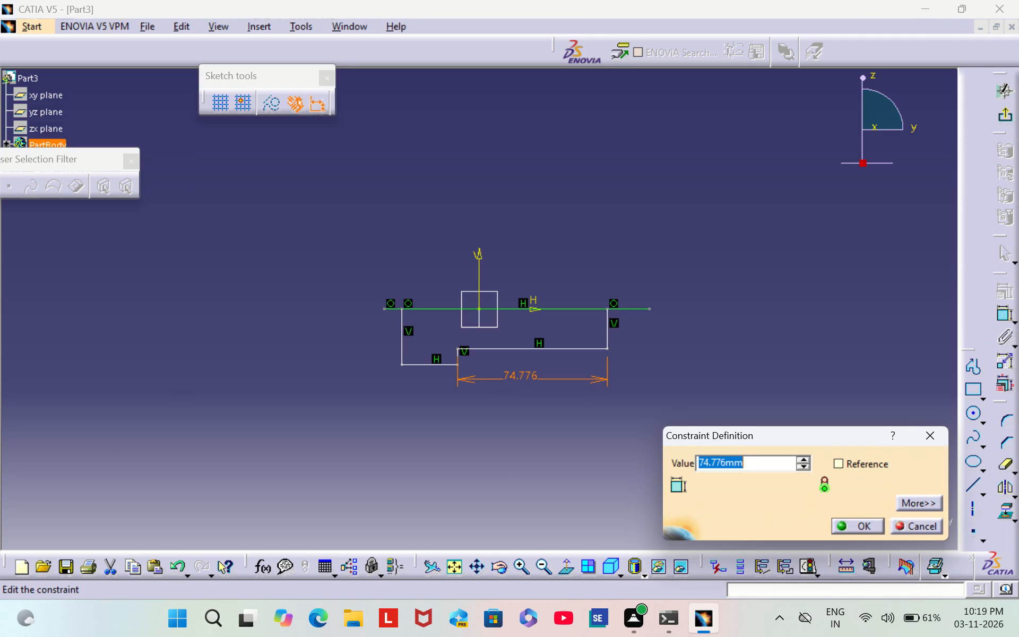
text(35)
key(Return)
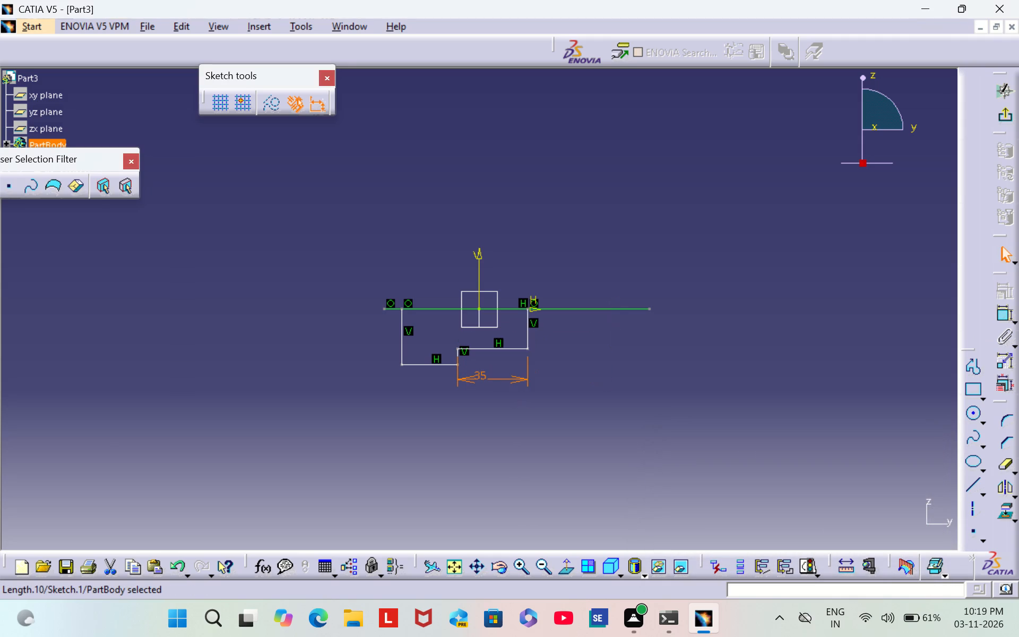
click(593, 359)
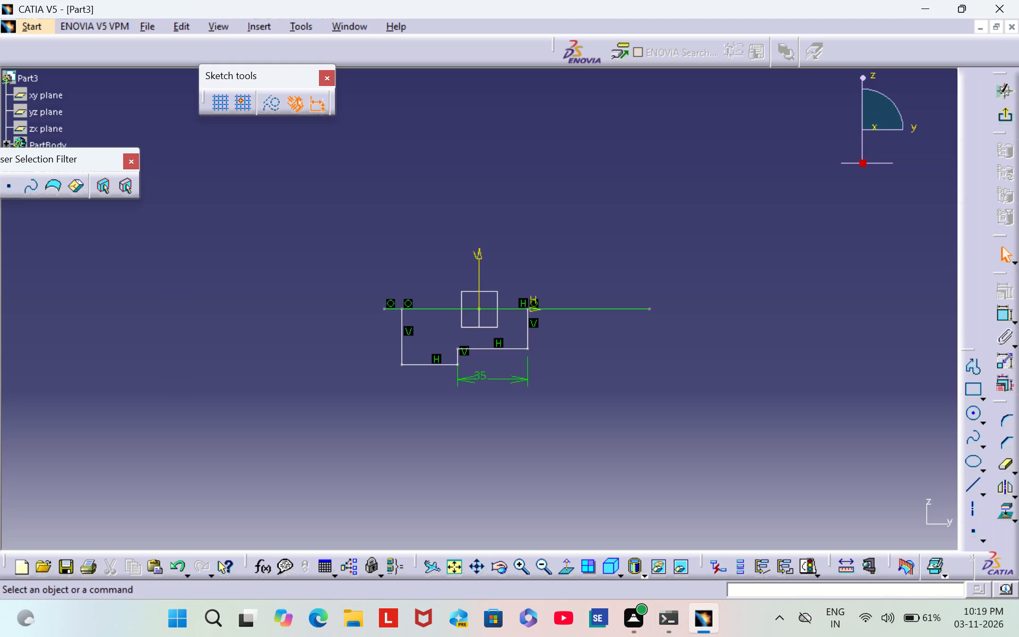
Dimension the profile's outer vertical line next to the deeper step and set its height to 7 mm.
click(401, 332)
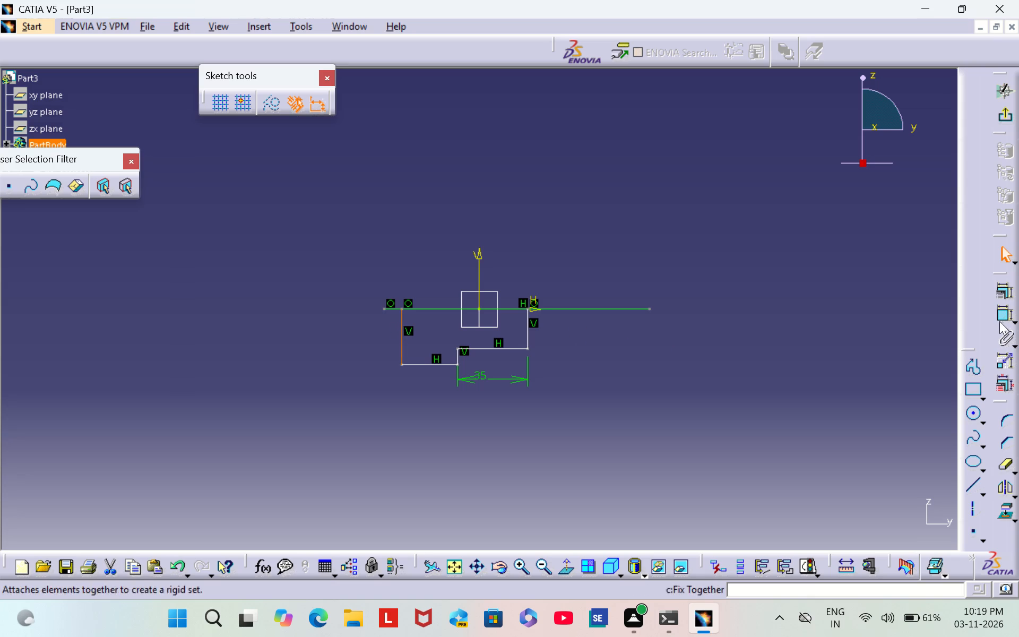
click(1007, 311)
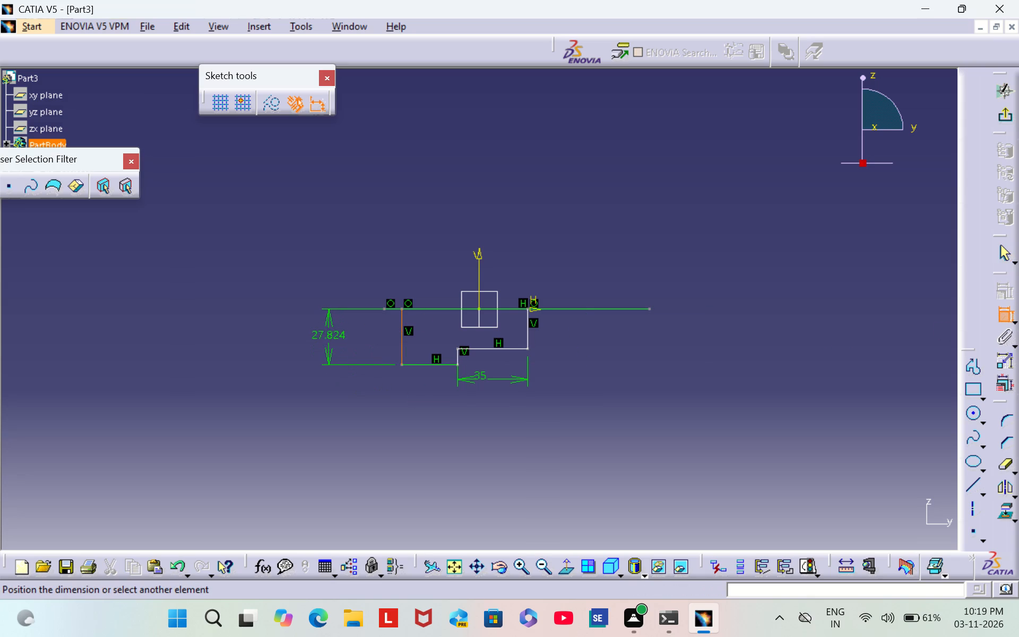
click(329, 340)
double_click(334, 333)
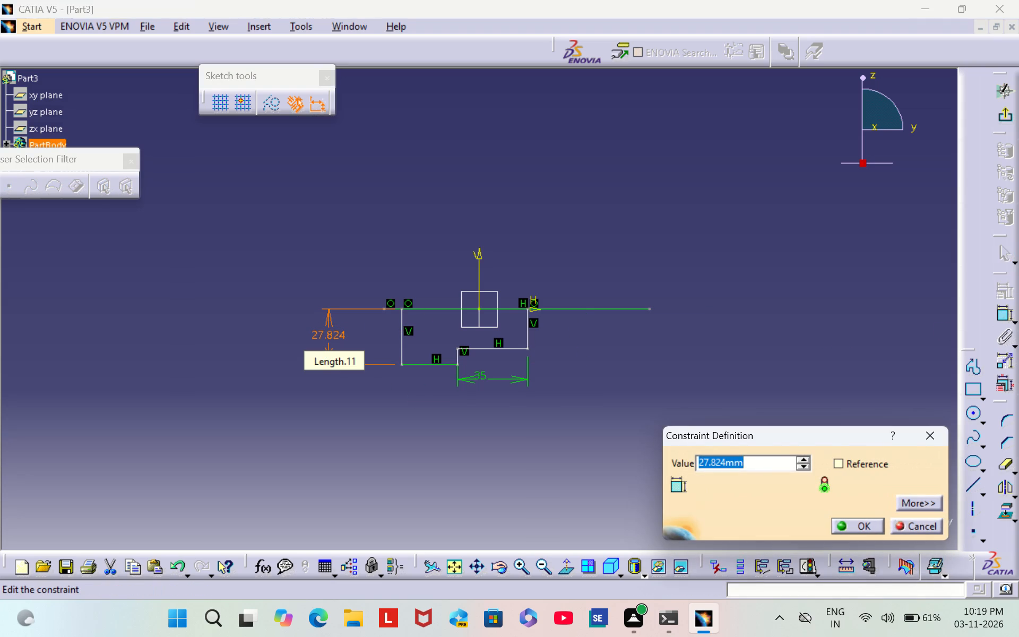
key(BackSpace)
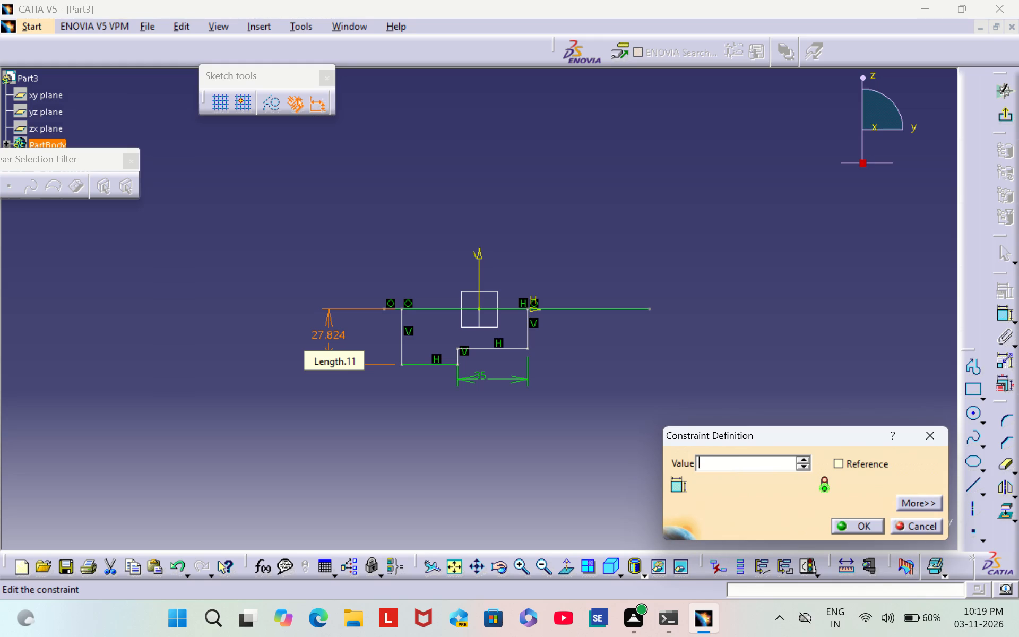
key(7)
key(Return)
click(471, 377)
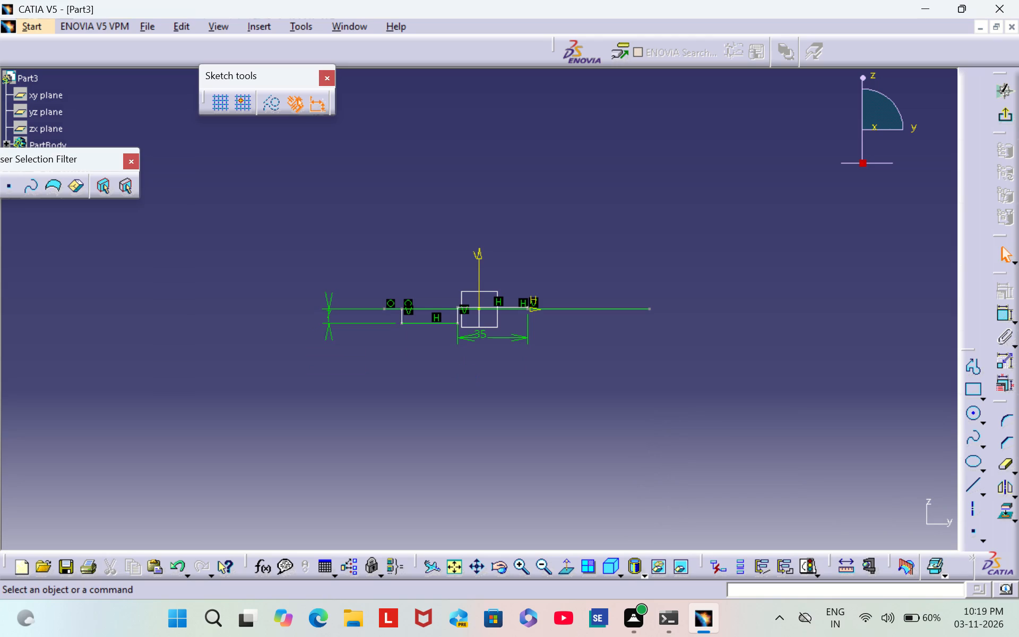
Reposition the 35 mm horizontal line between the axis and the profile's deeper horizontal line so the step is restored.
drag(494, 306, 500, 326)
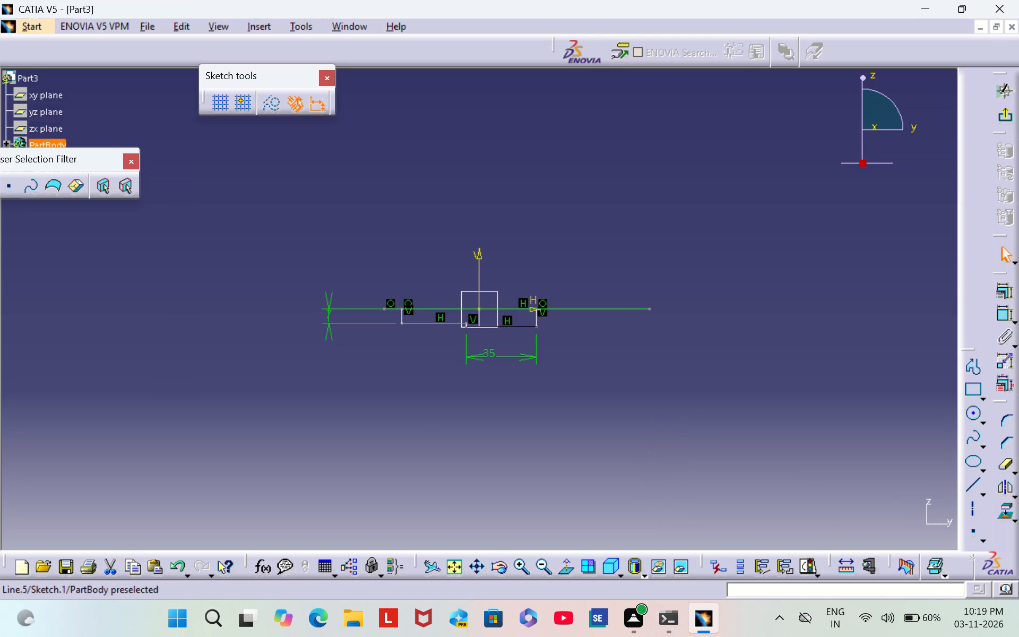
drag(500, 326, 503, 316)
click(541, 449)
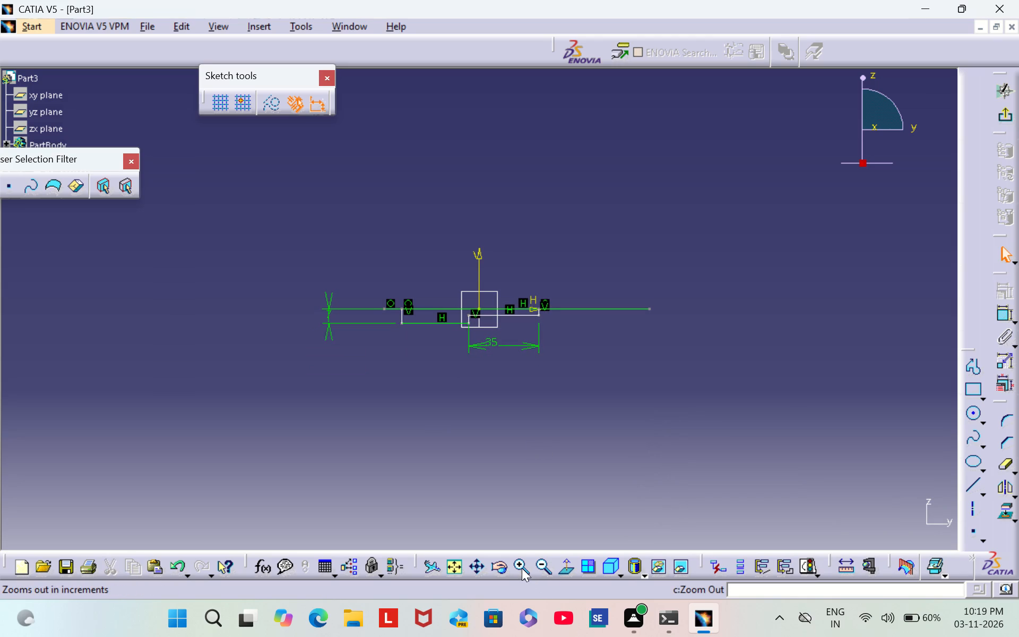
Dimension the short, deeper horizontal line of the stepped profile and set its length to 10 mm.
triple_click(522, 568)
triple_click(522, 567)
click(522, 567)
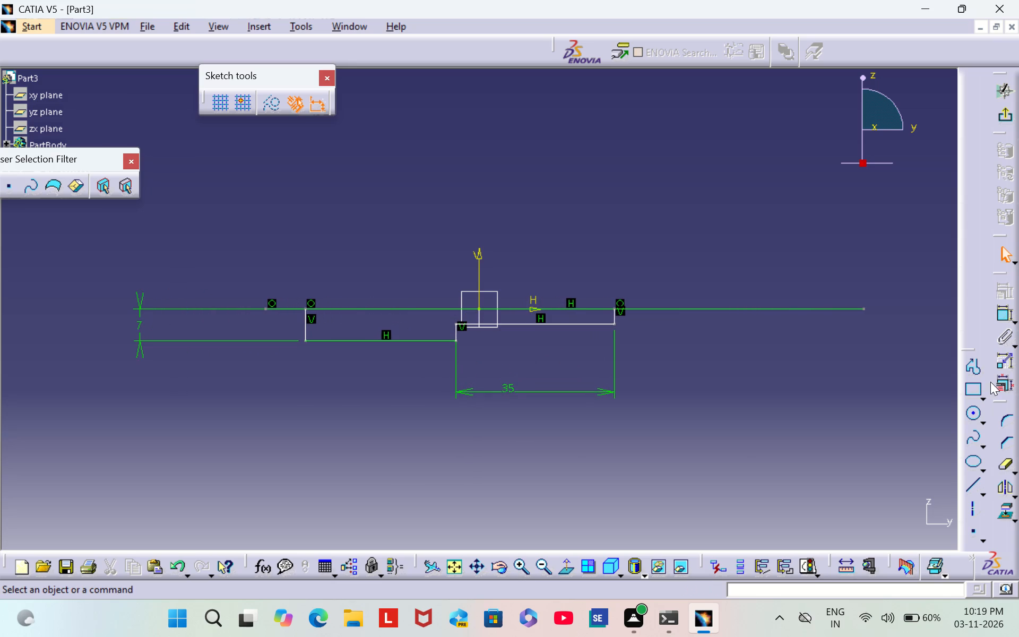
click(1003, 317)
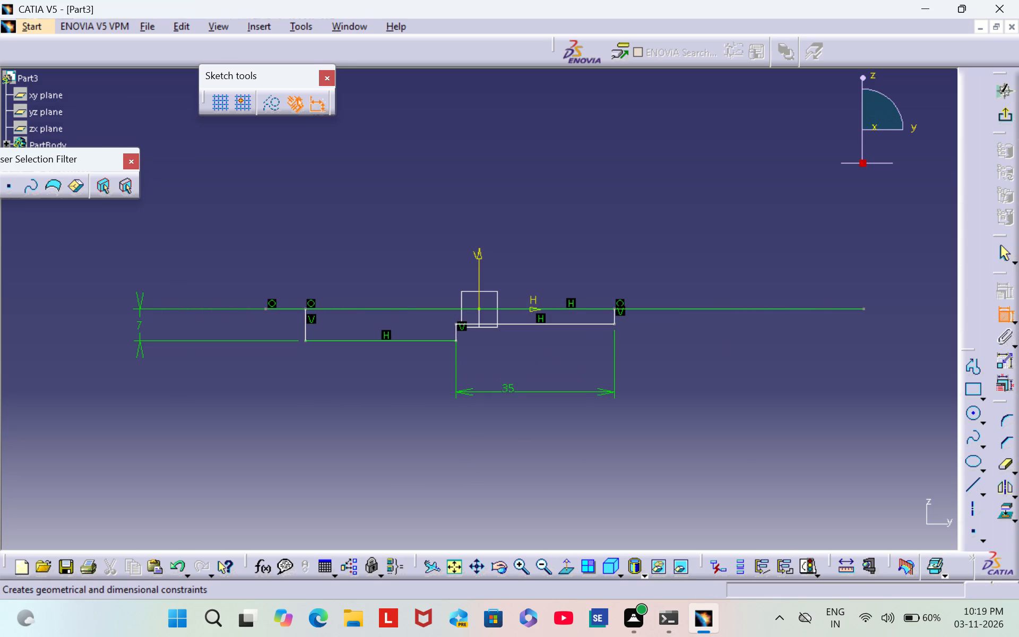
click(368, 340)
click(368, 389)
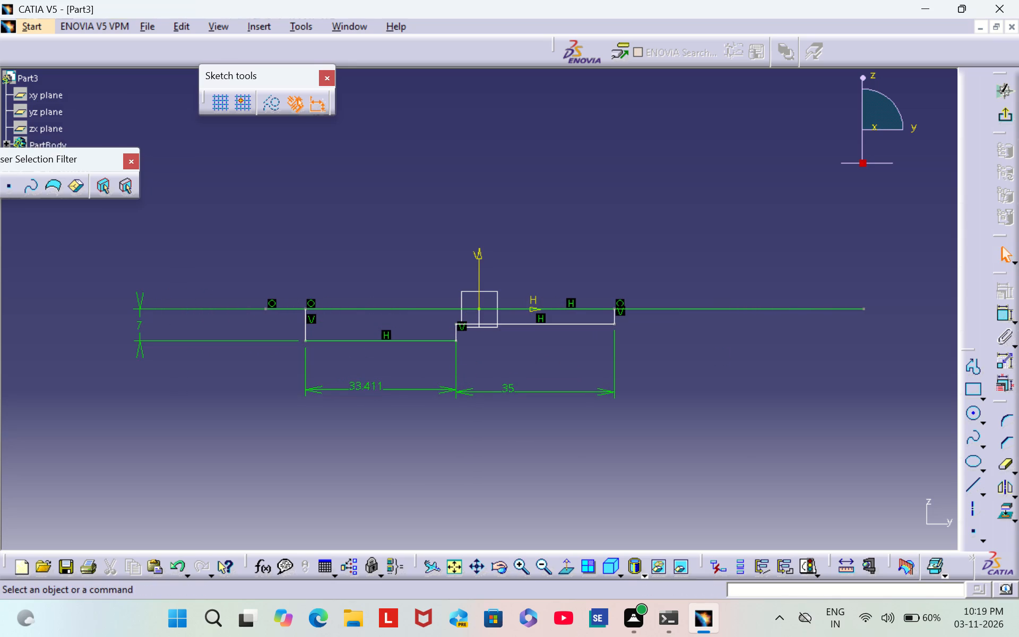
double_click(367, 386)
key(BackSpace)
text(19)
key(BackSpace)
key(0)
key(Return)
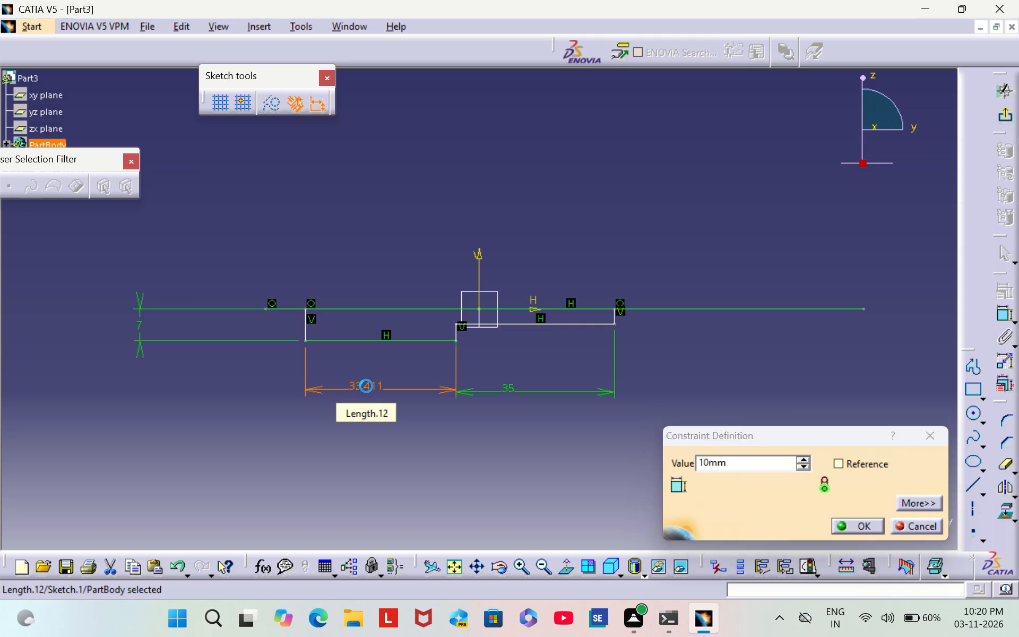
click(527, 381)
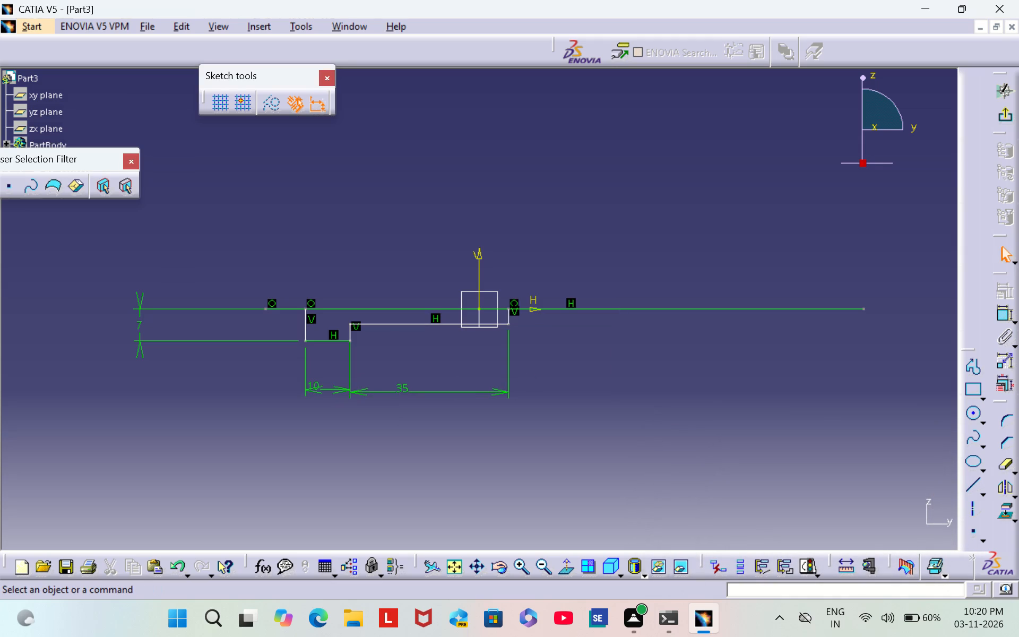
Dimension the offset between the axis and the 35 mm horizontal line and set it to 5 mm.
double_click(1004, 315)
click(389, 309)
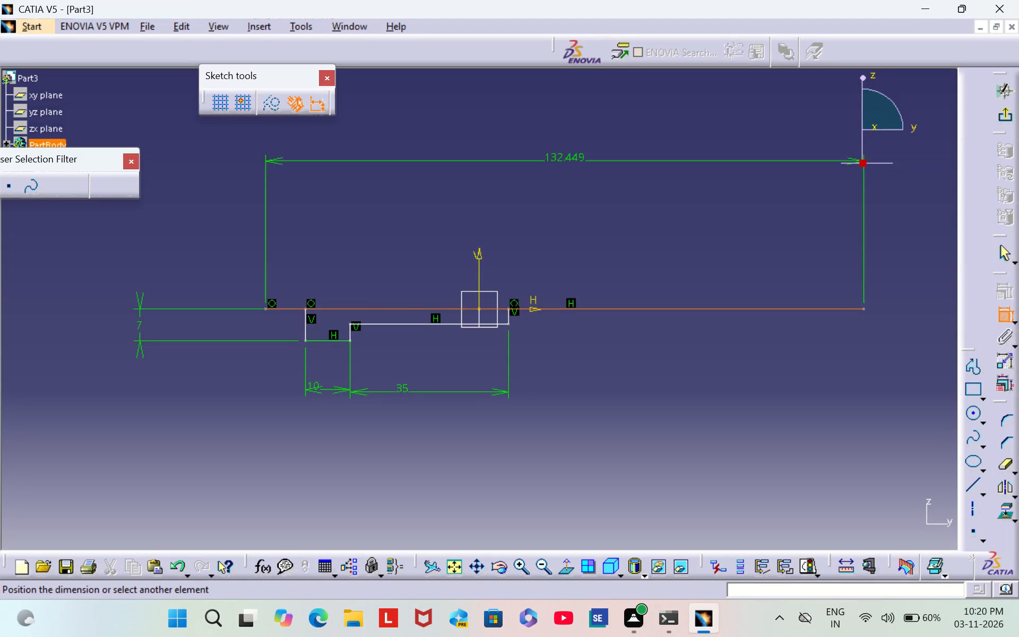
click(396, 324)
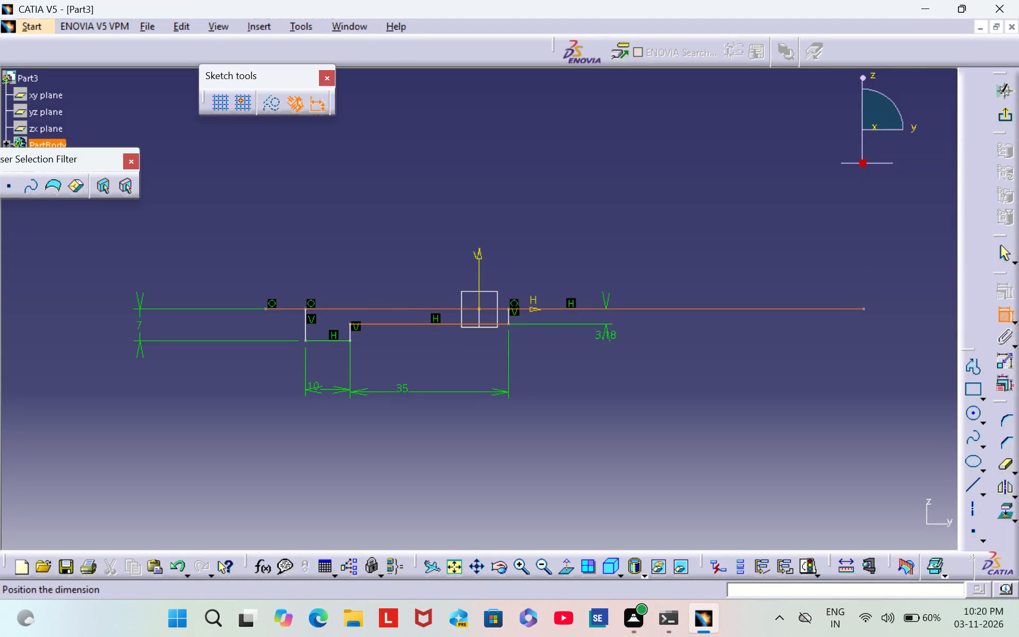
click(606, 347)
double_click(603, 345)
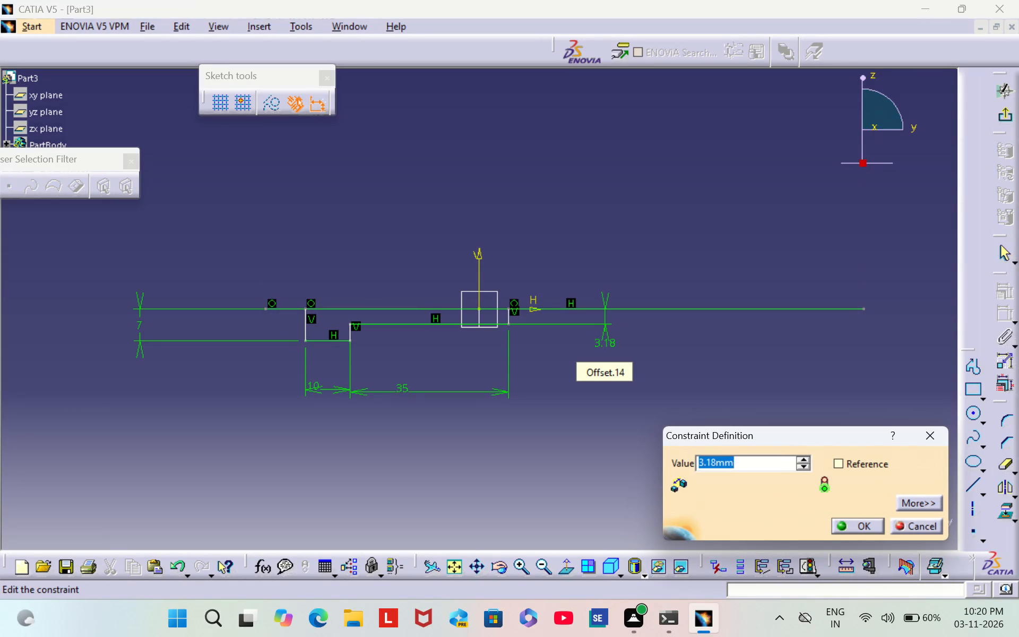
key(BackSpace)
key(5)
key(Return)
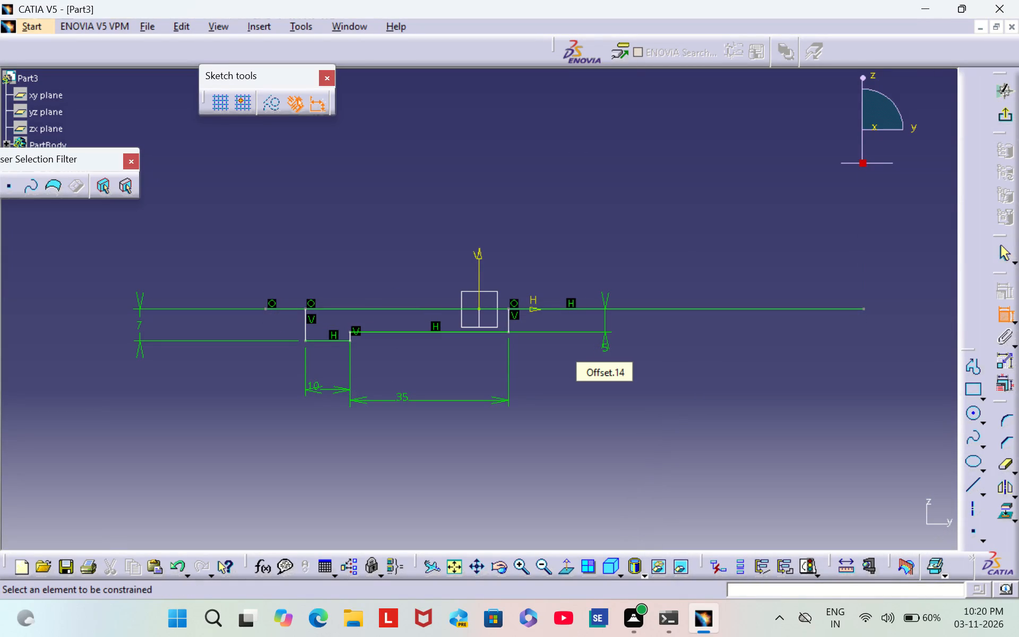
click(581, 471)
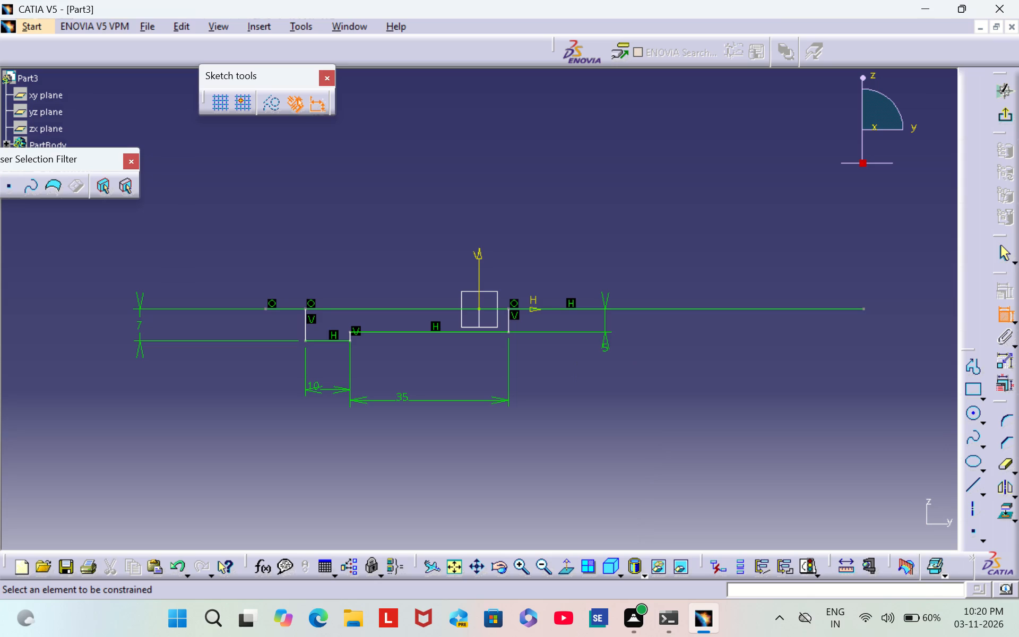
click(997, 313)
Sketch a circle of 5 mm radius centred where the profile's end vertical line meets the axis.
click(975, 417)
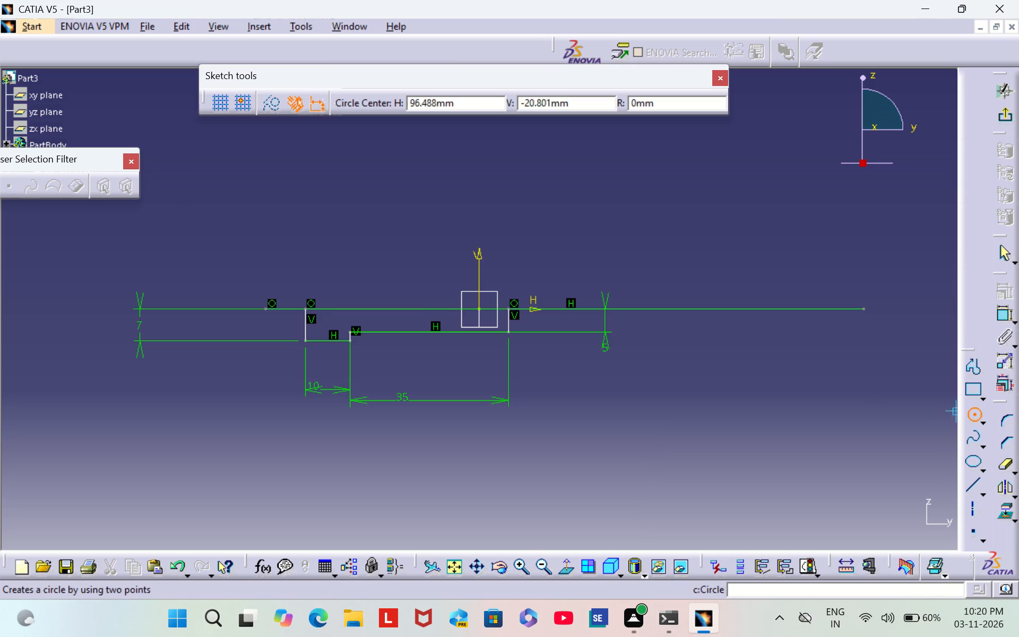
click(507, 308)
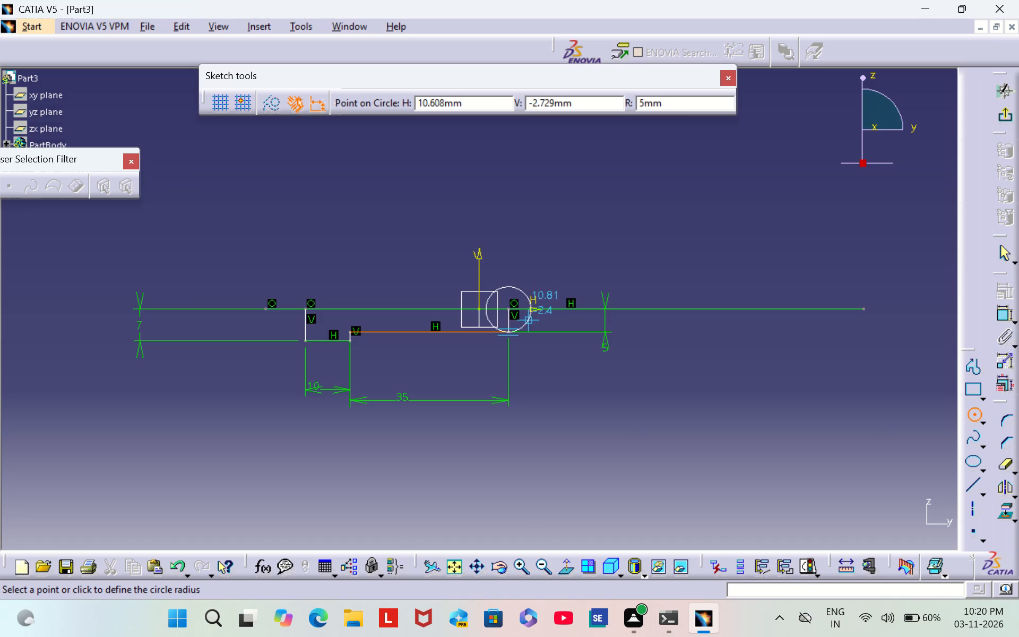
click(531, 323)
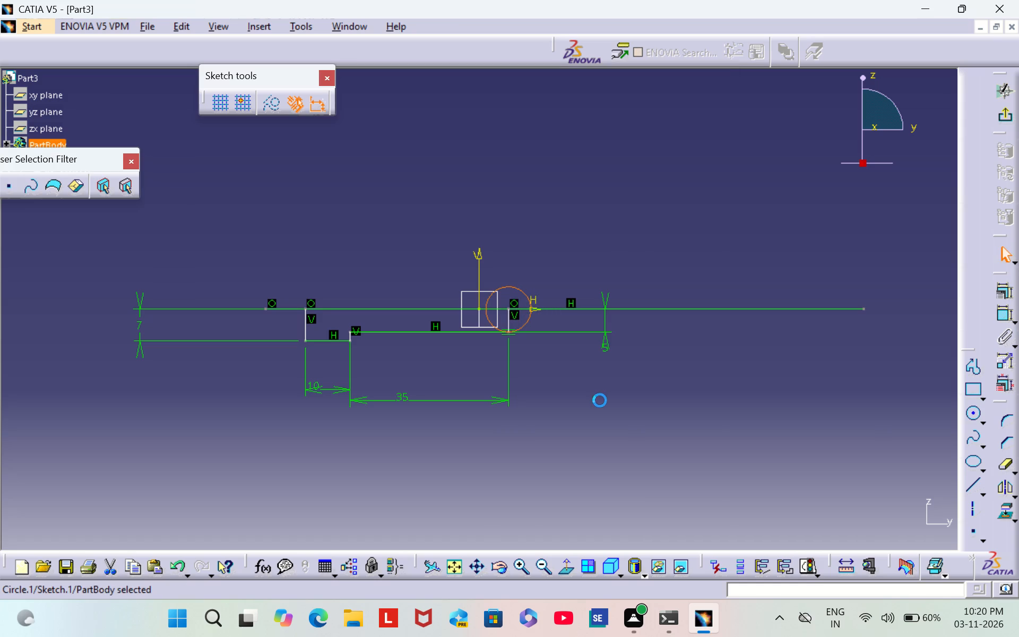
click(600, 400)
Trim the circle with Quick Trim, leaving only the outer quarter arc between the 35 mm line's end and the axis.
scroll(585, 231, down, 1)
middle_drag(585, 230, 571, 283)
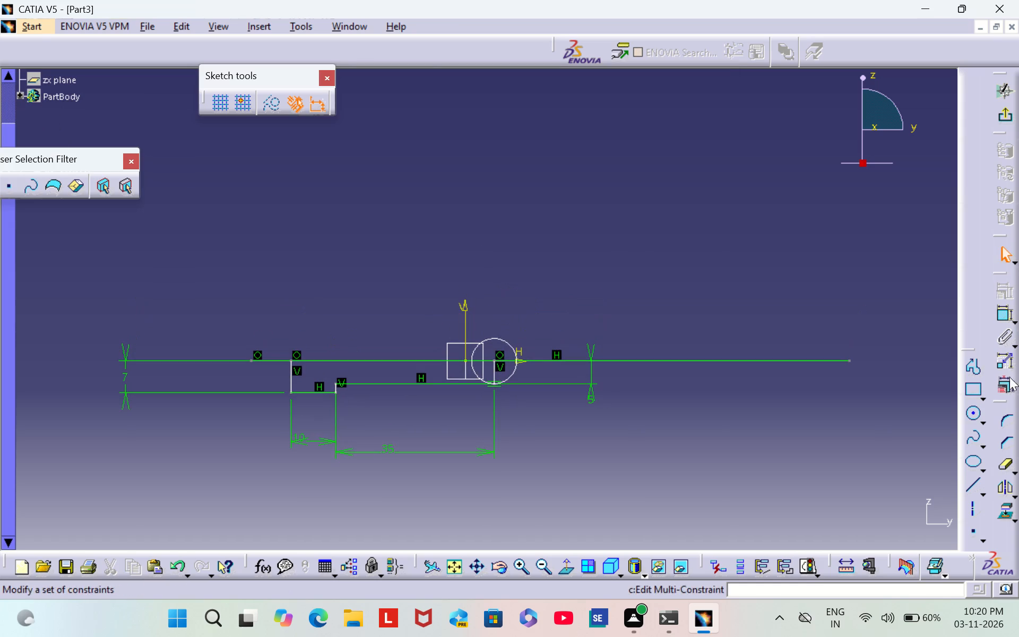
double_click(1000, 466)
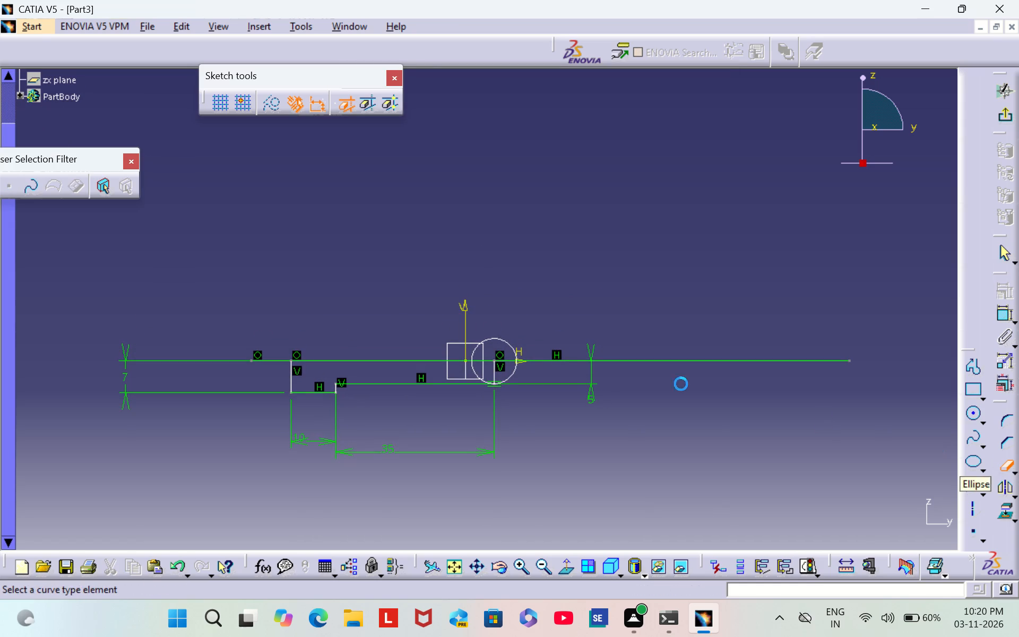
click(490, 335)
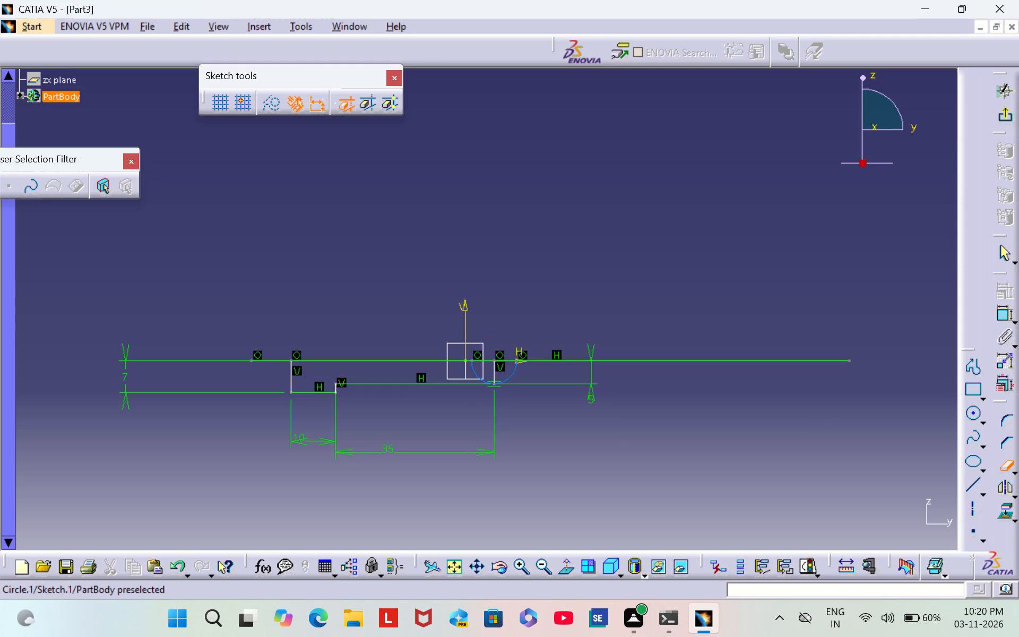
click(473, 373)
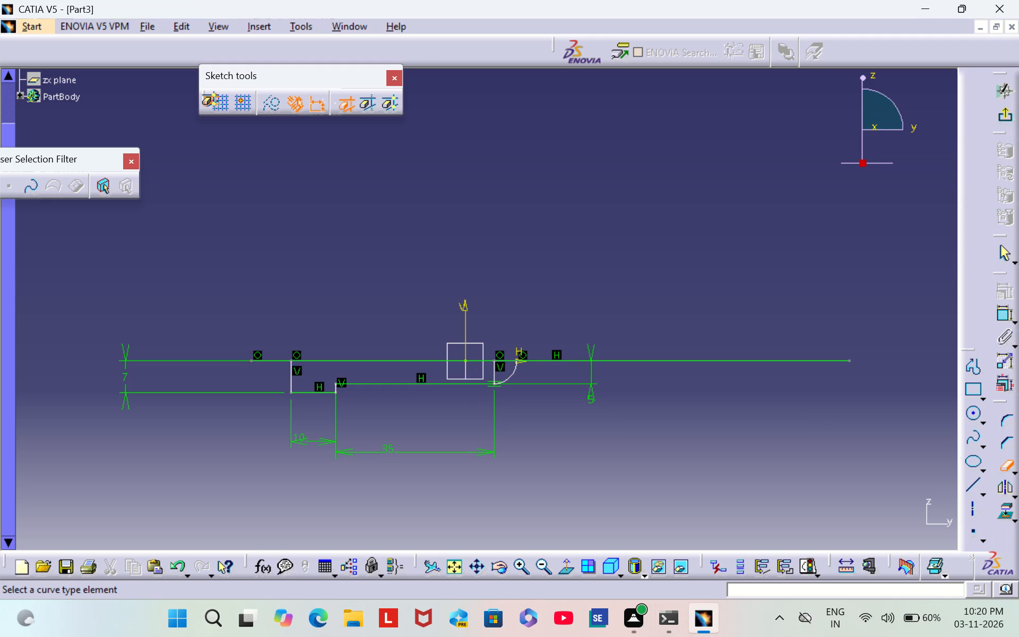
click(530, 284)
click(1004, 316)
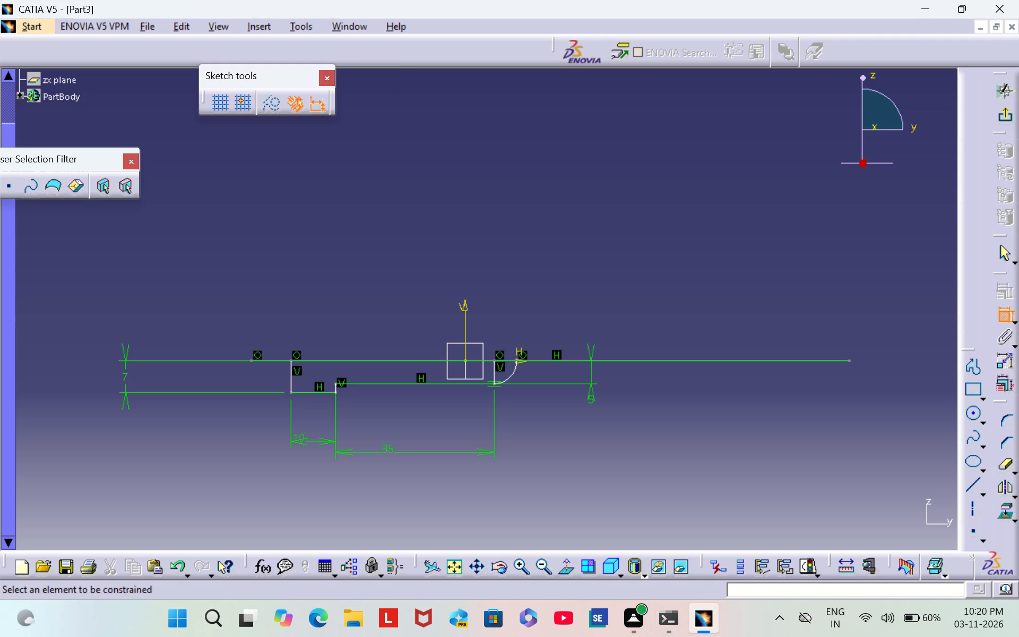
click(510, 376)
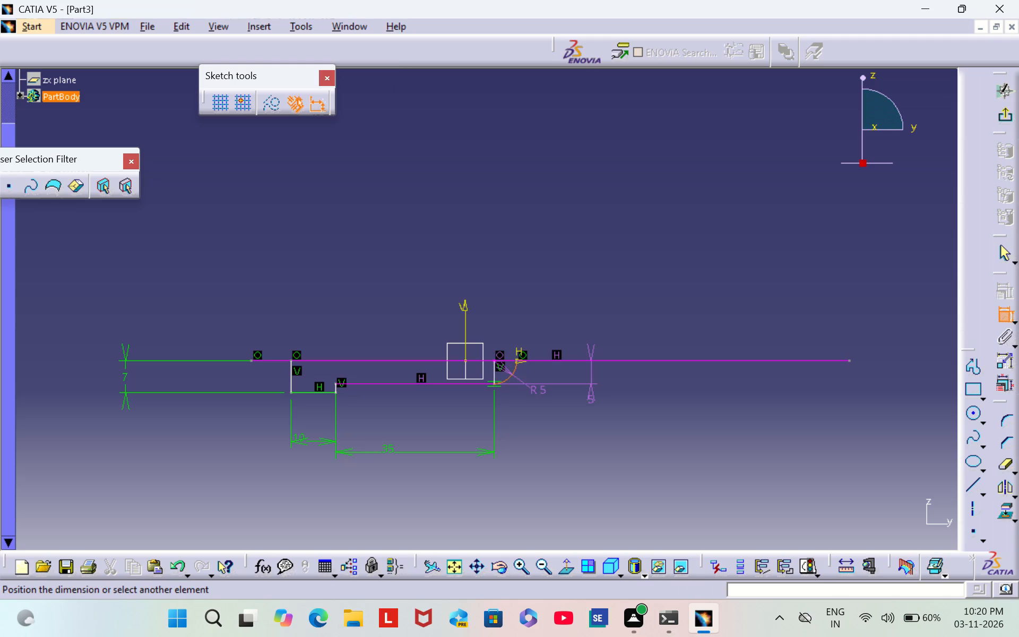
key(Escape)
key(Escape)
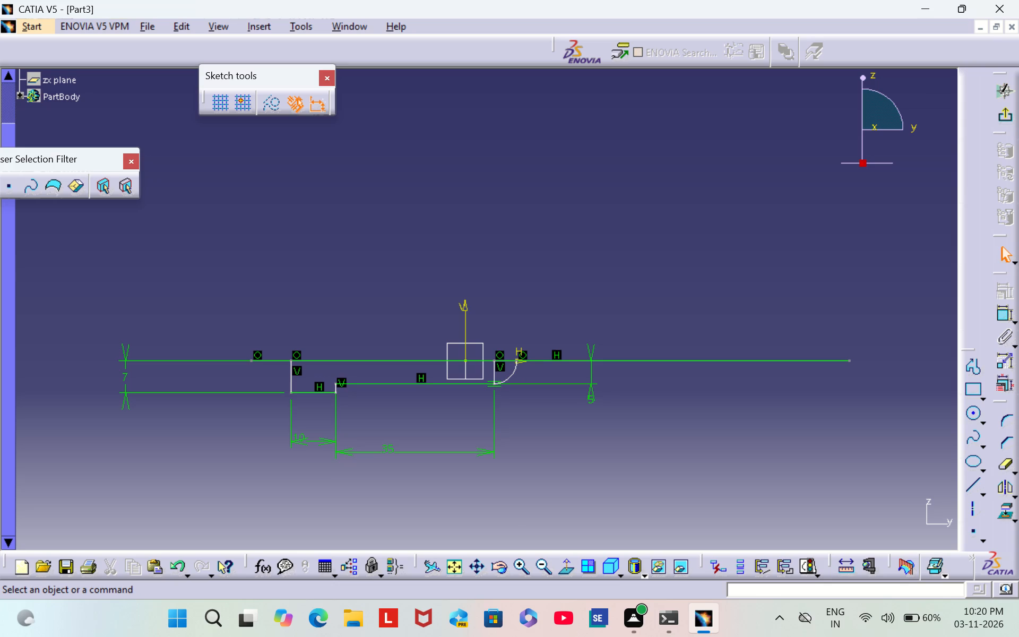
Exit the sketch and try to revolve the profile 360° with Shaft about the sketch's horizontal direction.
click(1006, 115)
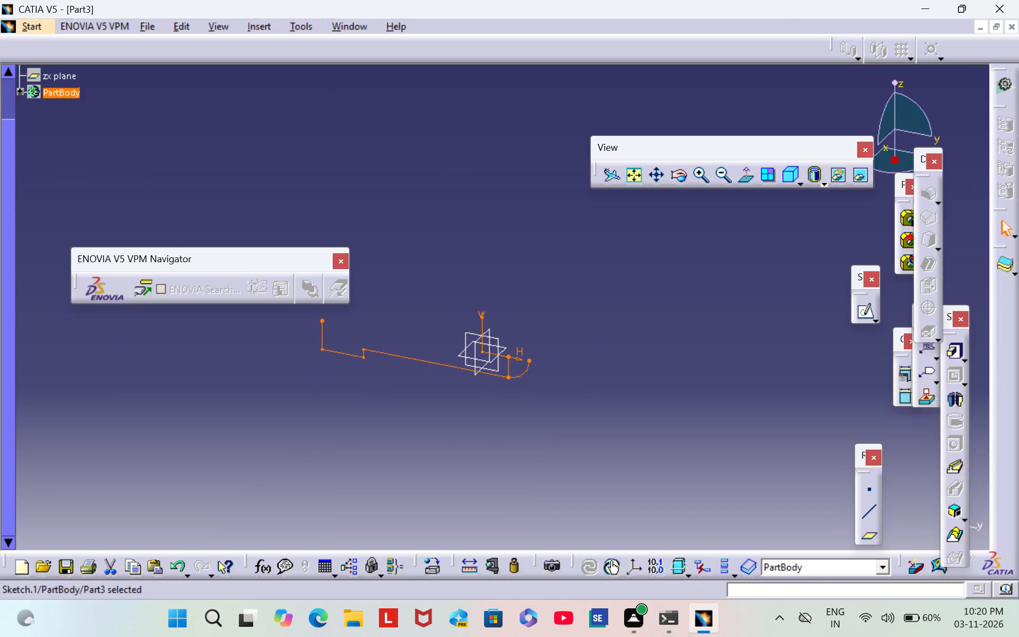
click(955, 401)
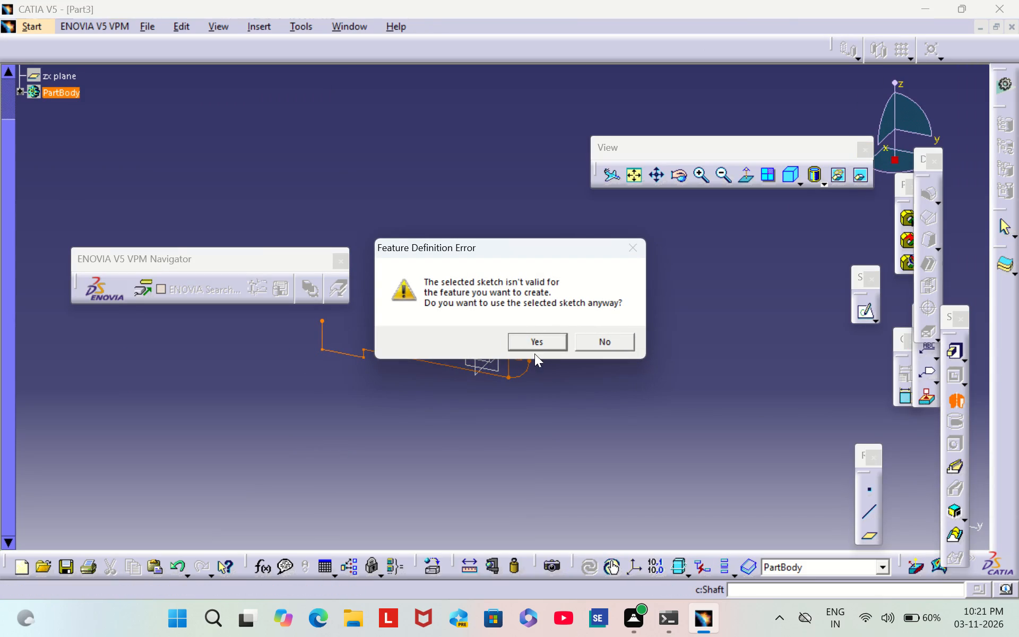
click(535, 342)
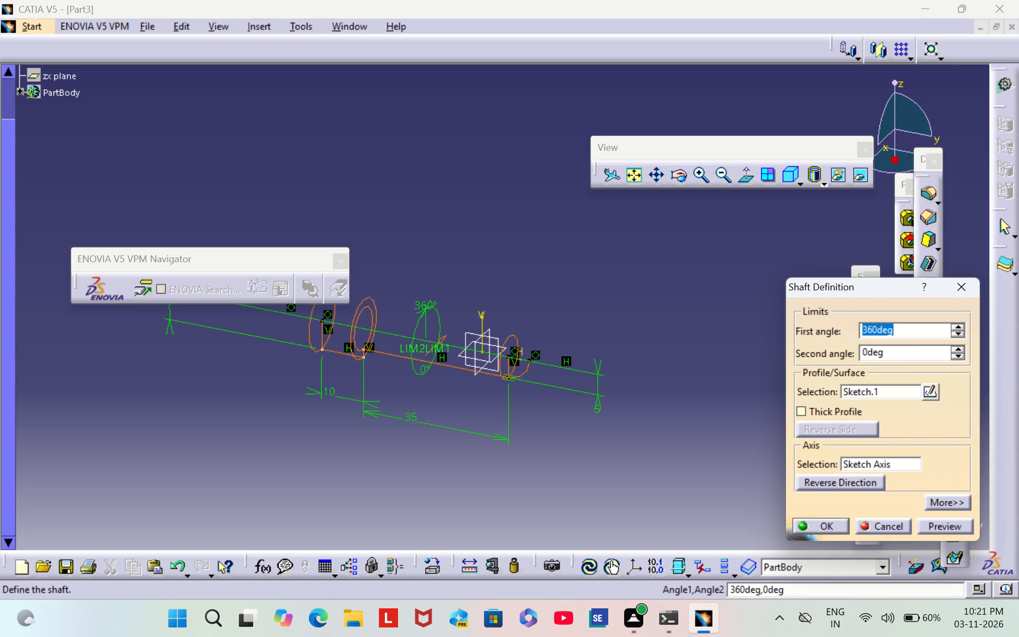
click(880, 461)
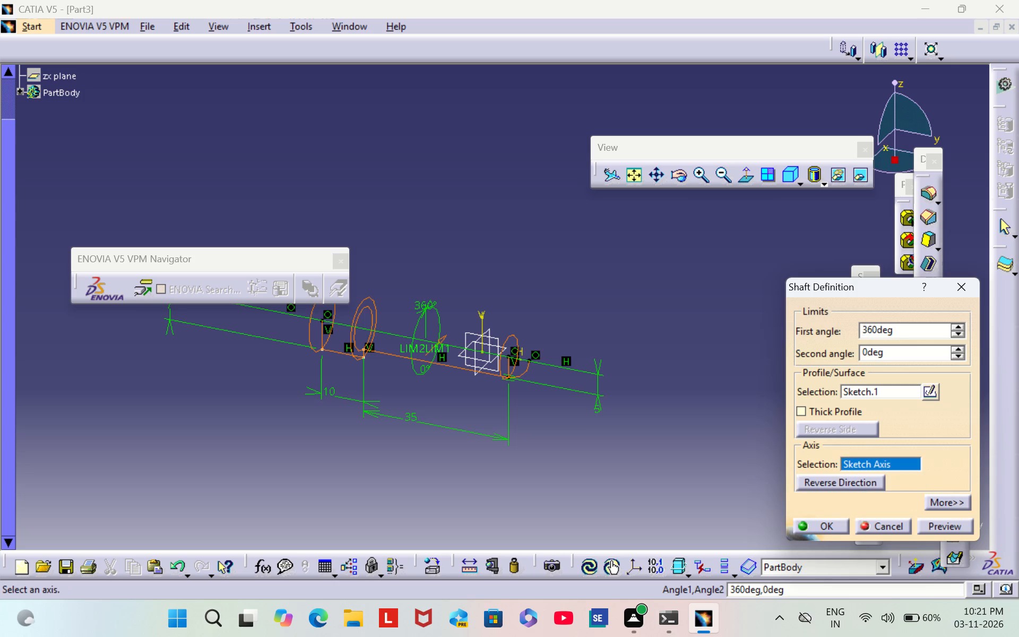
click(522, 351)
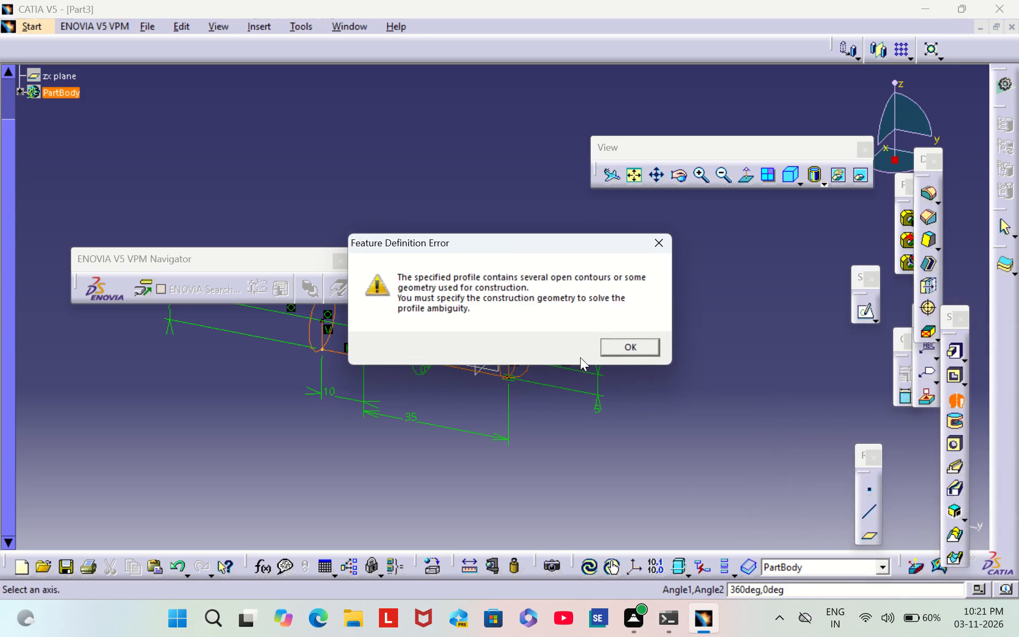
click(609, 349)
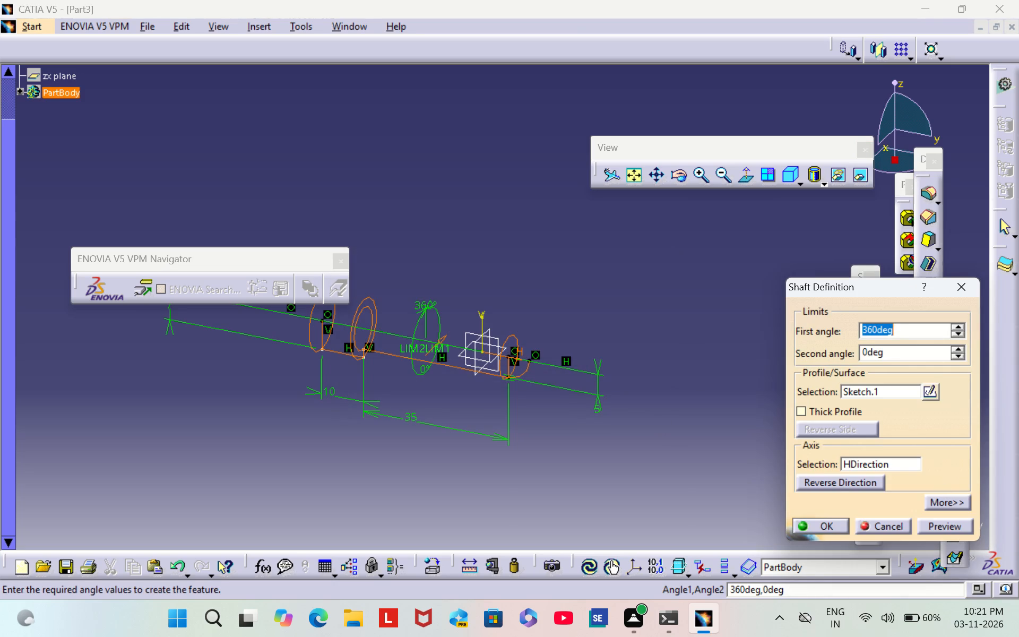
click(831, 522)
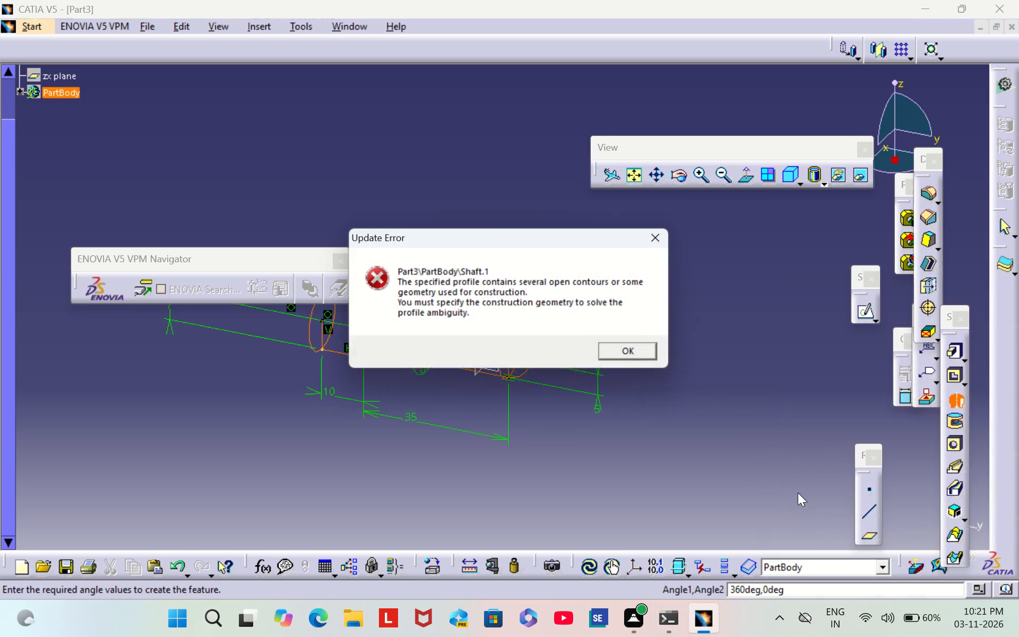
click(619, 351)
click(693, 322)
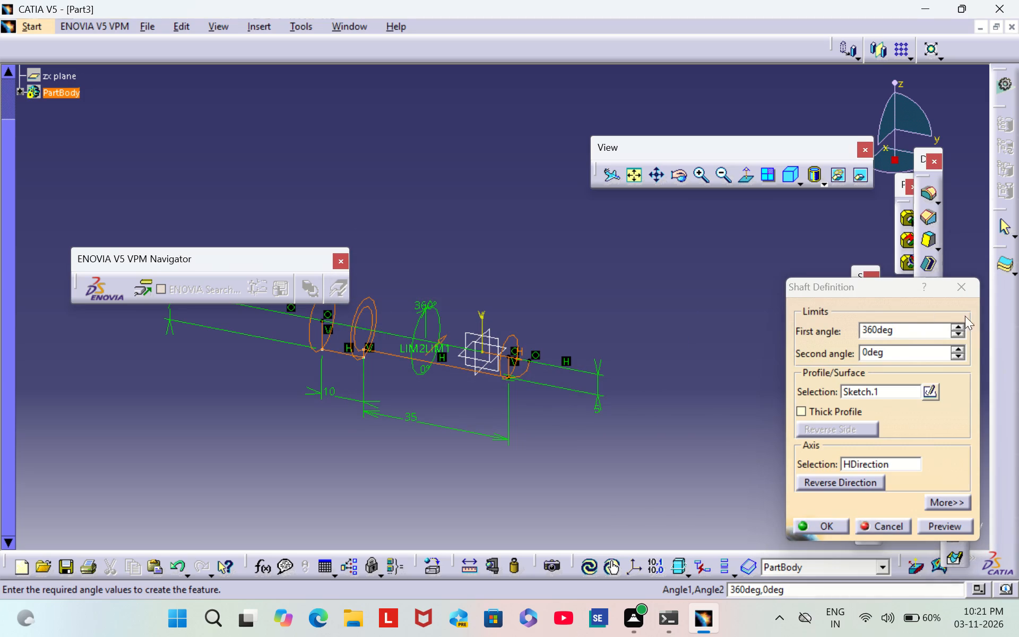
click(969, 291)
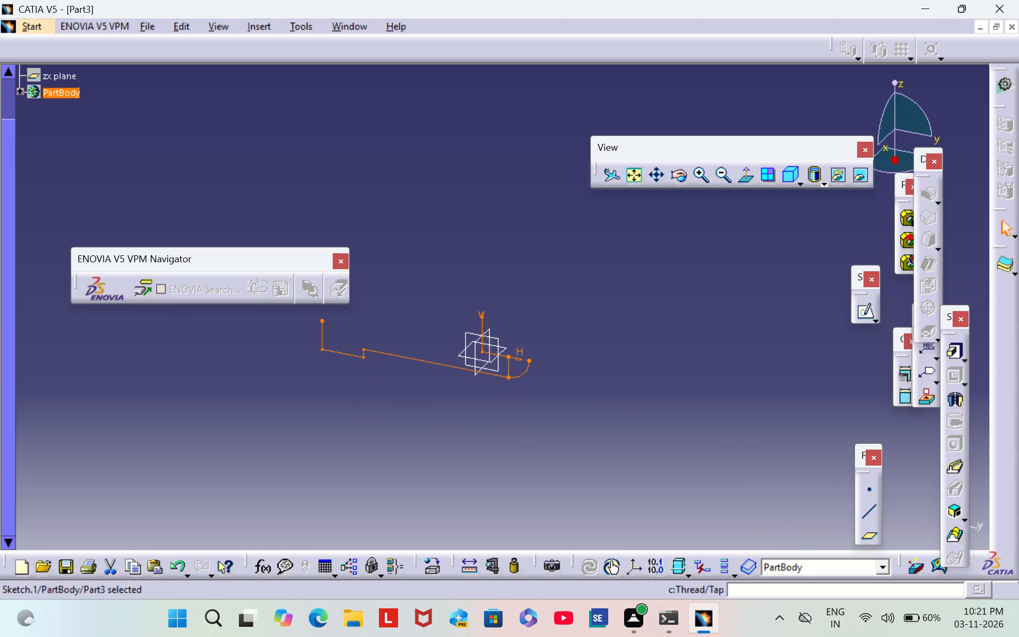
Reopen the profile sketch for editing.
click(859, 314)
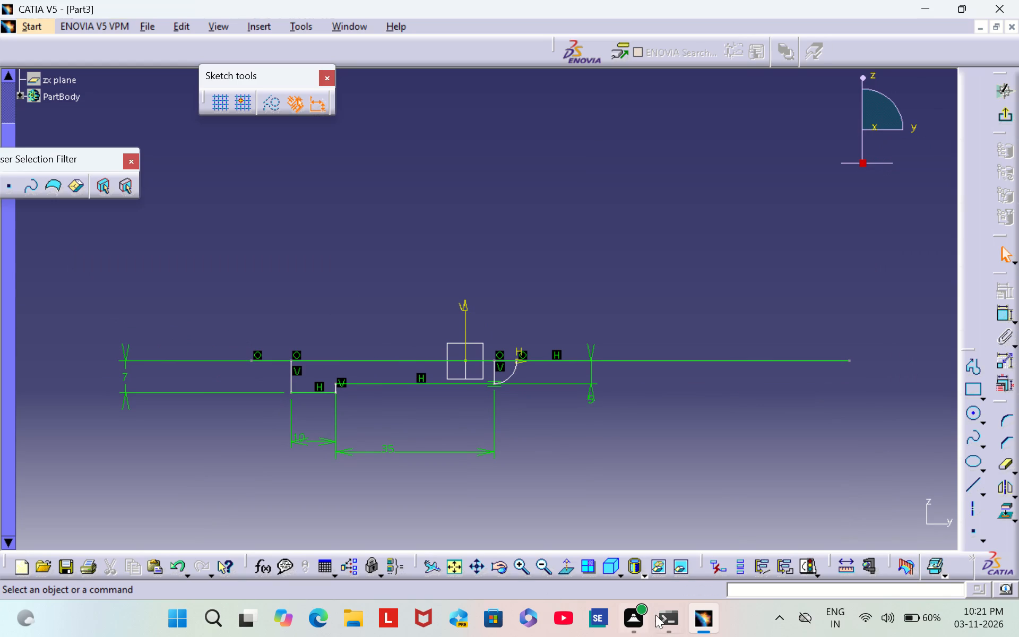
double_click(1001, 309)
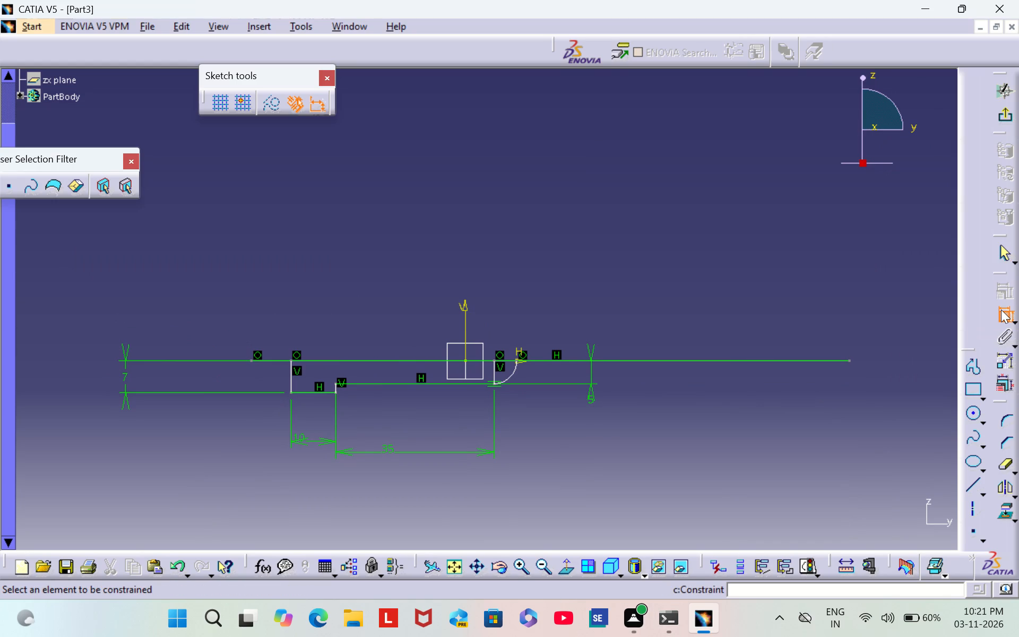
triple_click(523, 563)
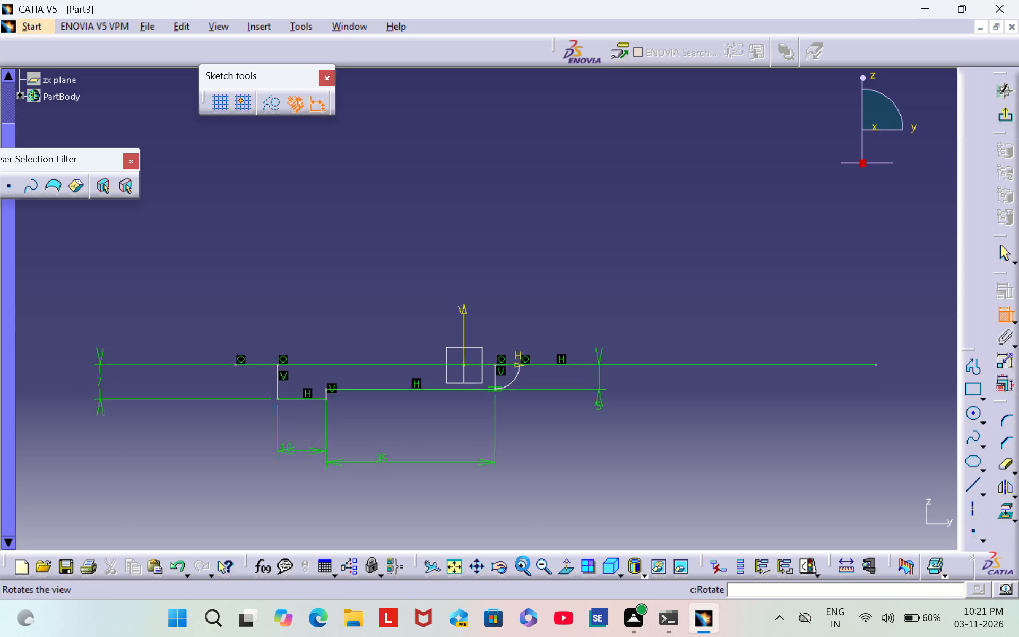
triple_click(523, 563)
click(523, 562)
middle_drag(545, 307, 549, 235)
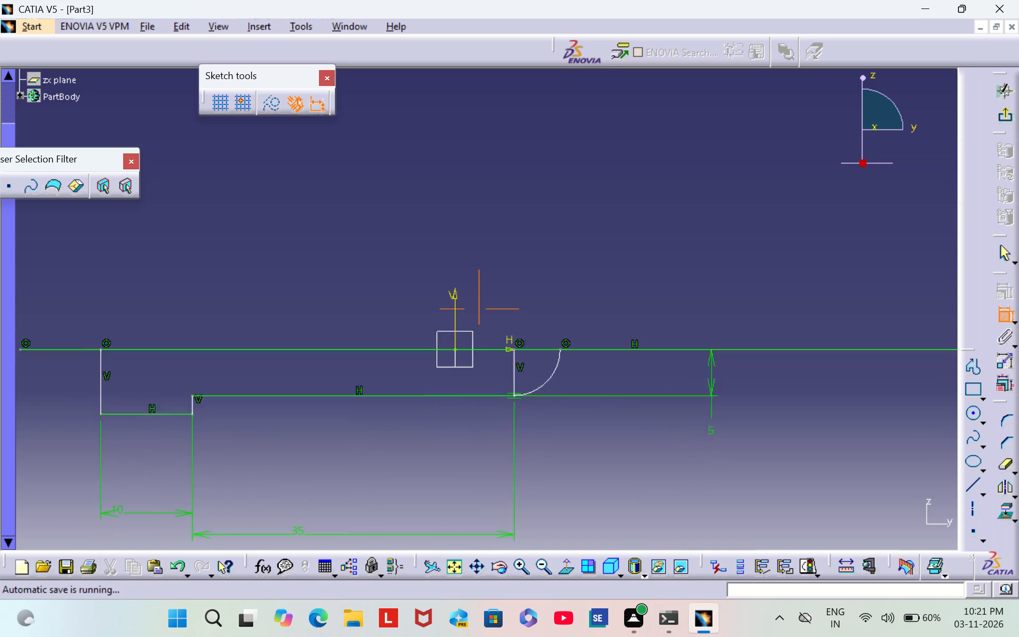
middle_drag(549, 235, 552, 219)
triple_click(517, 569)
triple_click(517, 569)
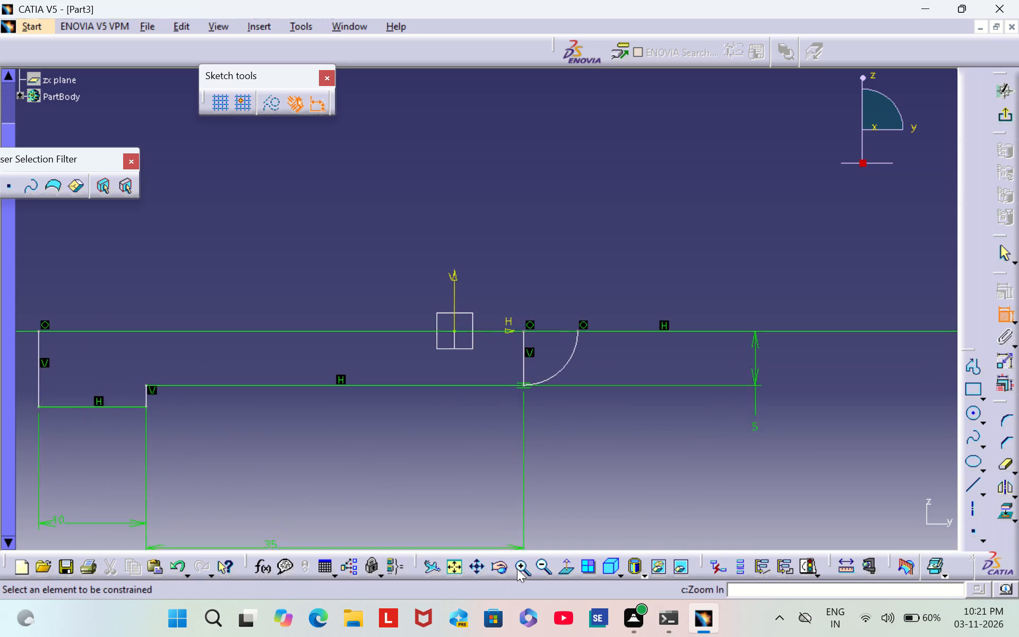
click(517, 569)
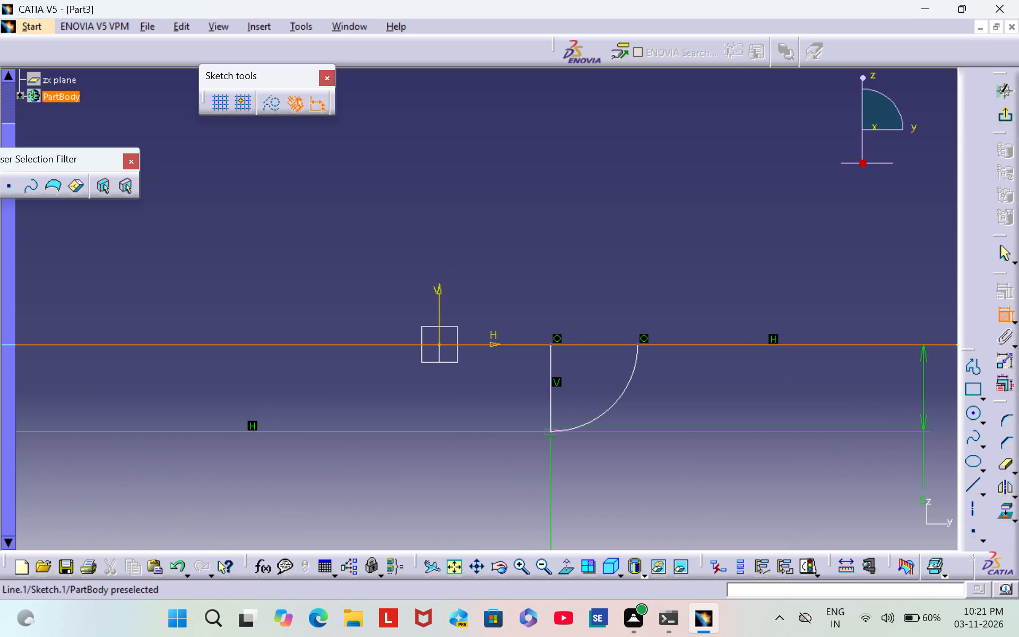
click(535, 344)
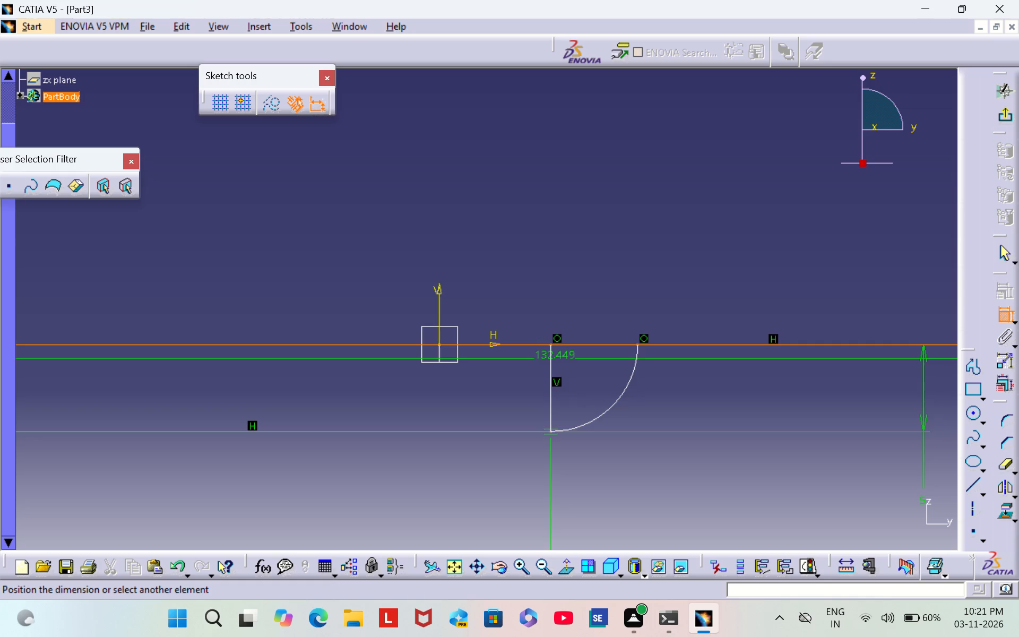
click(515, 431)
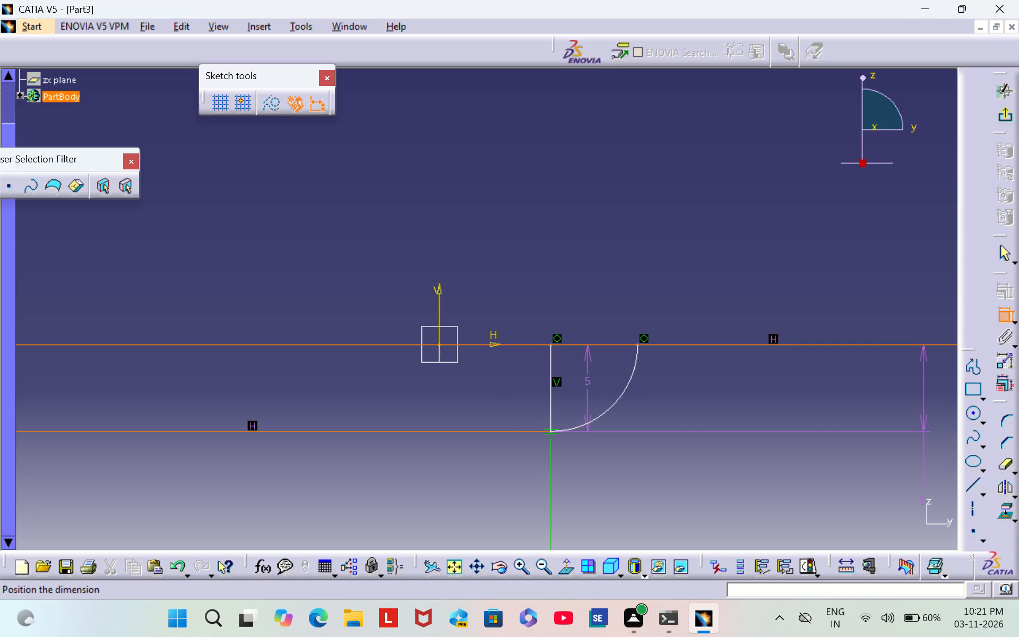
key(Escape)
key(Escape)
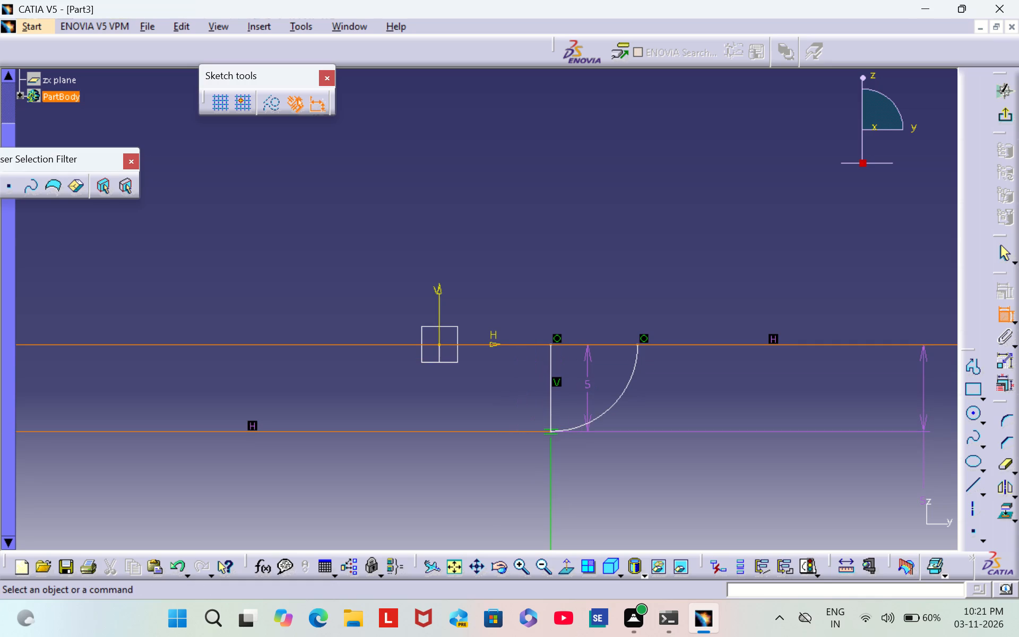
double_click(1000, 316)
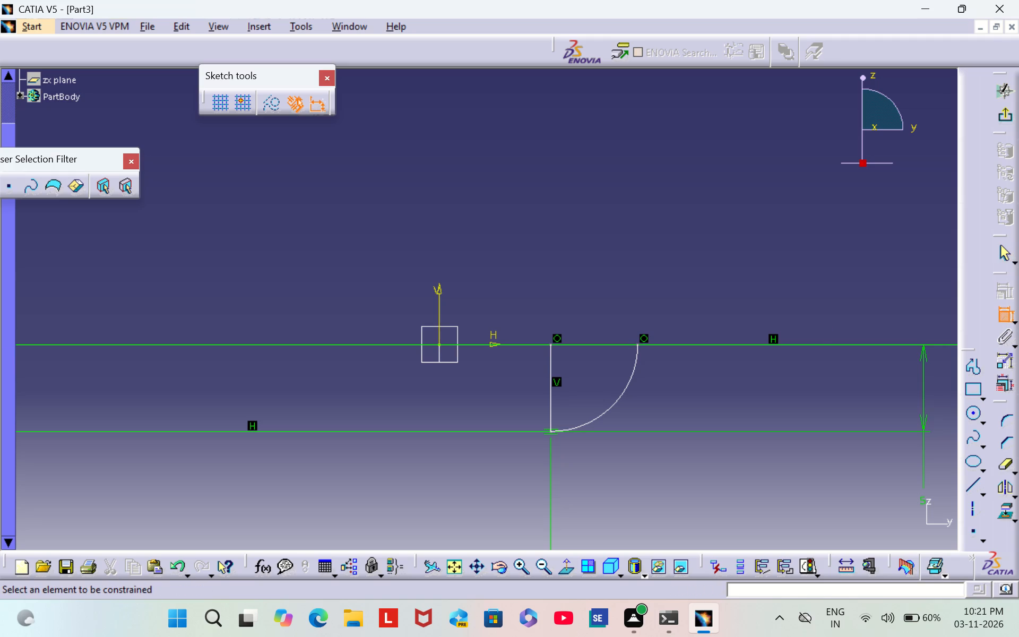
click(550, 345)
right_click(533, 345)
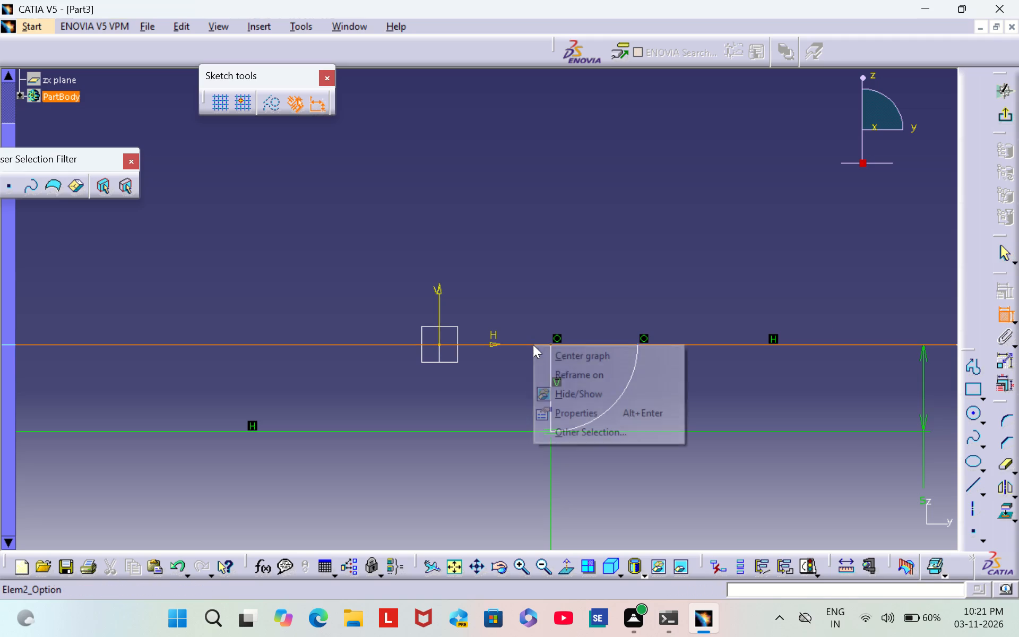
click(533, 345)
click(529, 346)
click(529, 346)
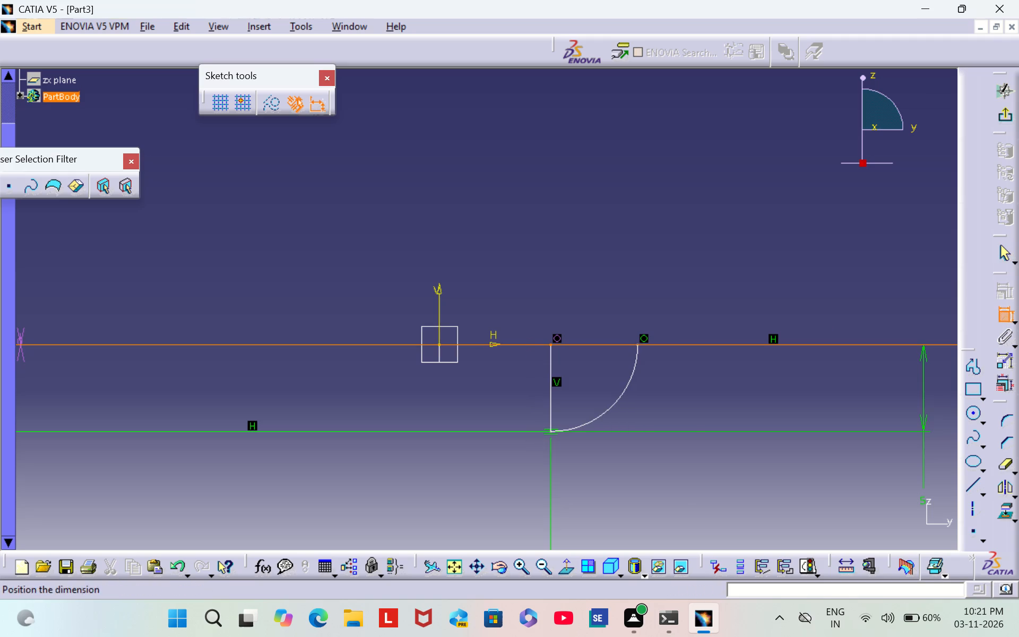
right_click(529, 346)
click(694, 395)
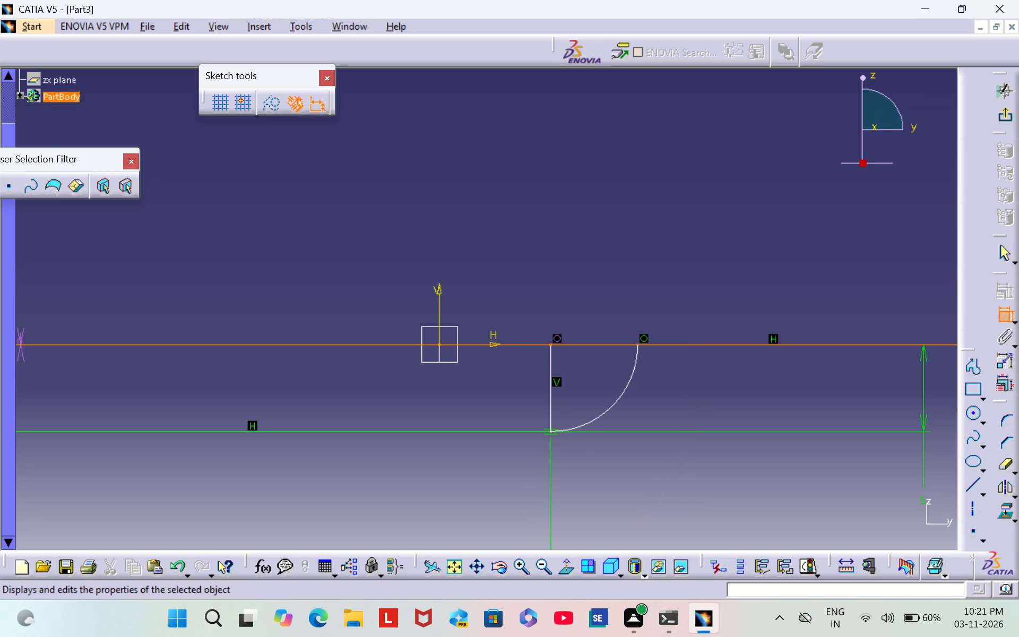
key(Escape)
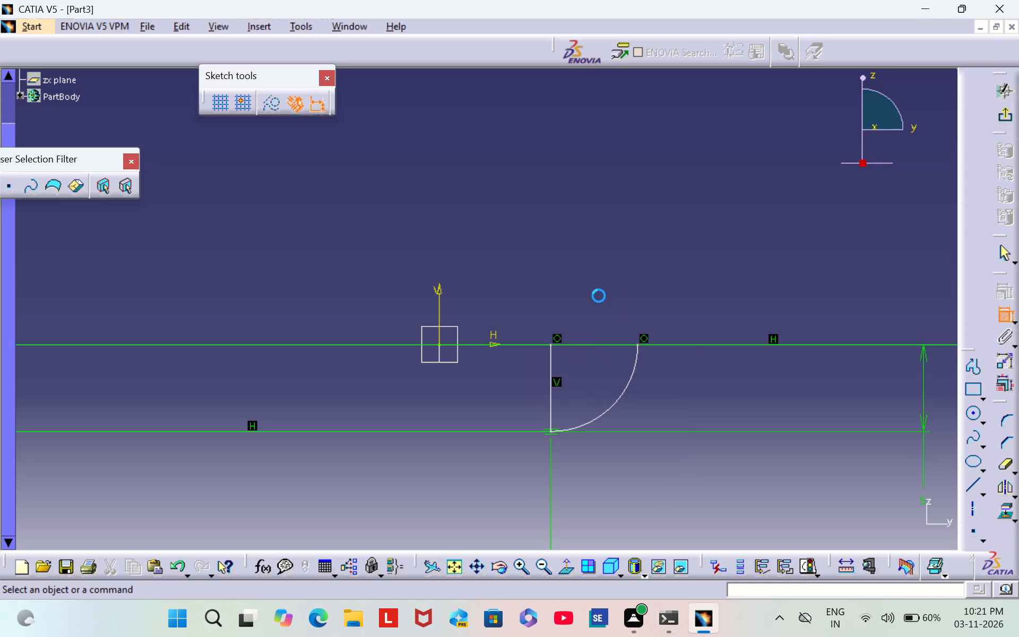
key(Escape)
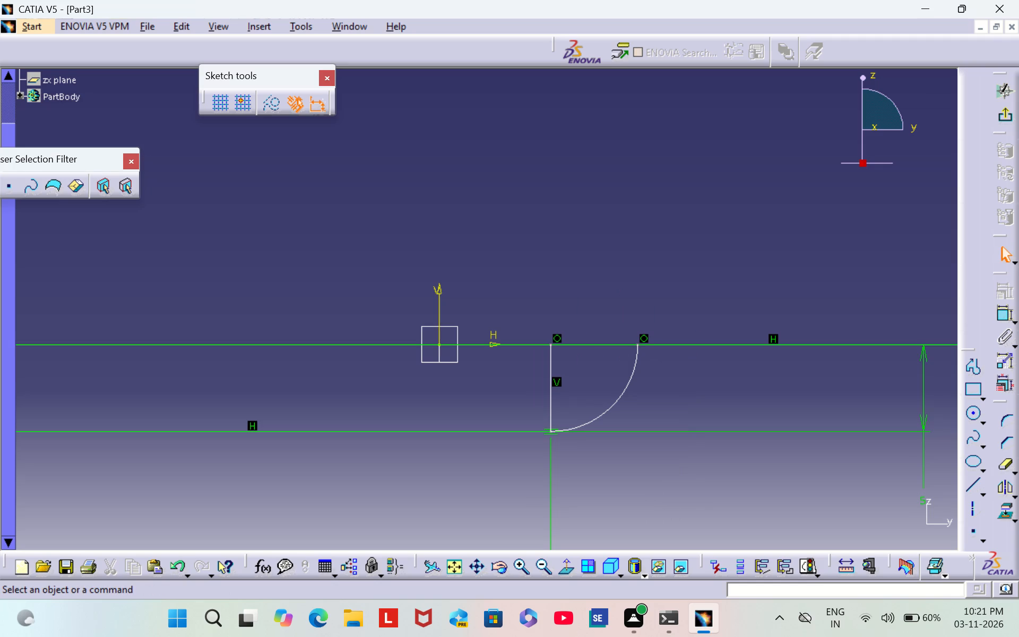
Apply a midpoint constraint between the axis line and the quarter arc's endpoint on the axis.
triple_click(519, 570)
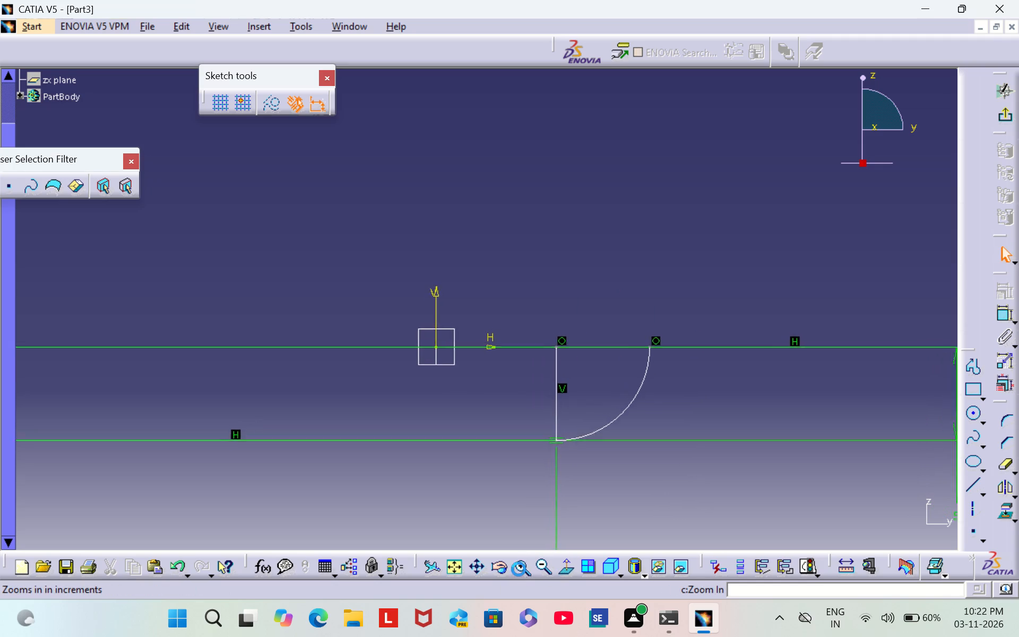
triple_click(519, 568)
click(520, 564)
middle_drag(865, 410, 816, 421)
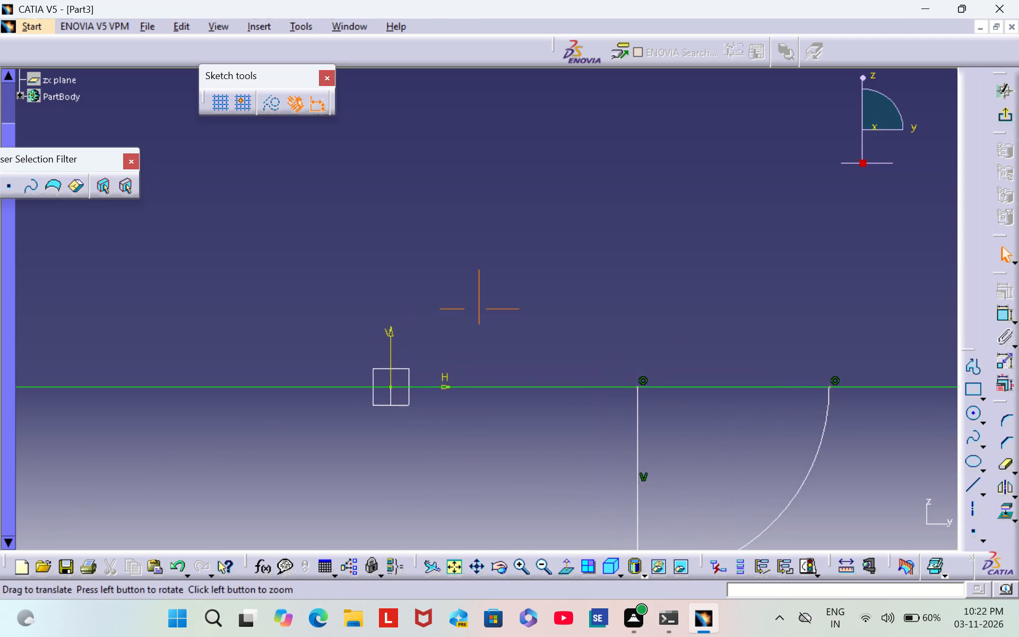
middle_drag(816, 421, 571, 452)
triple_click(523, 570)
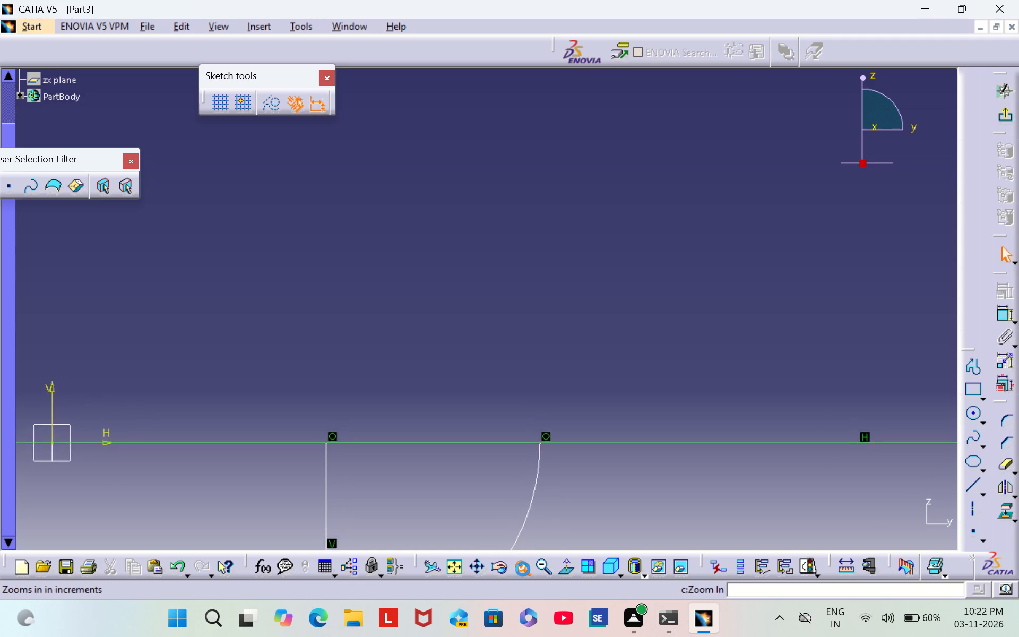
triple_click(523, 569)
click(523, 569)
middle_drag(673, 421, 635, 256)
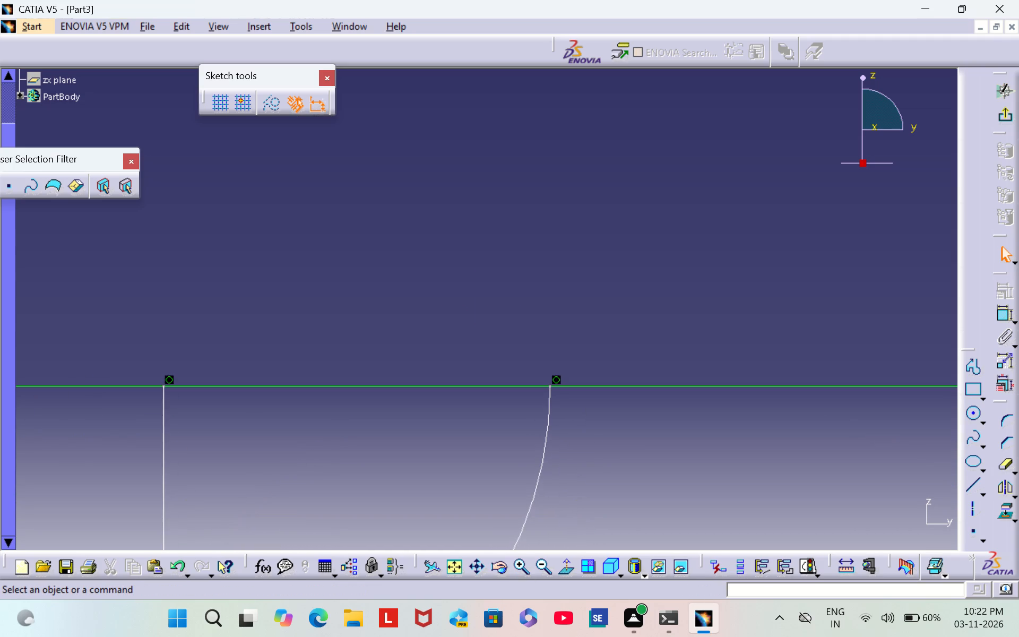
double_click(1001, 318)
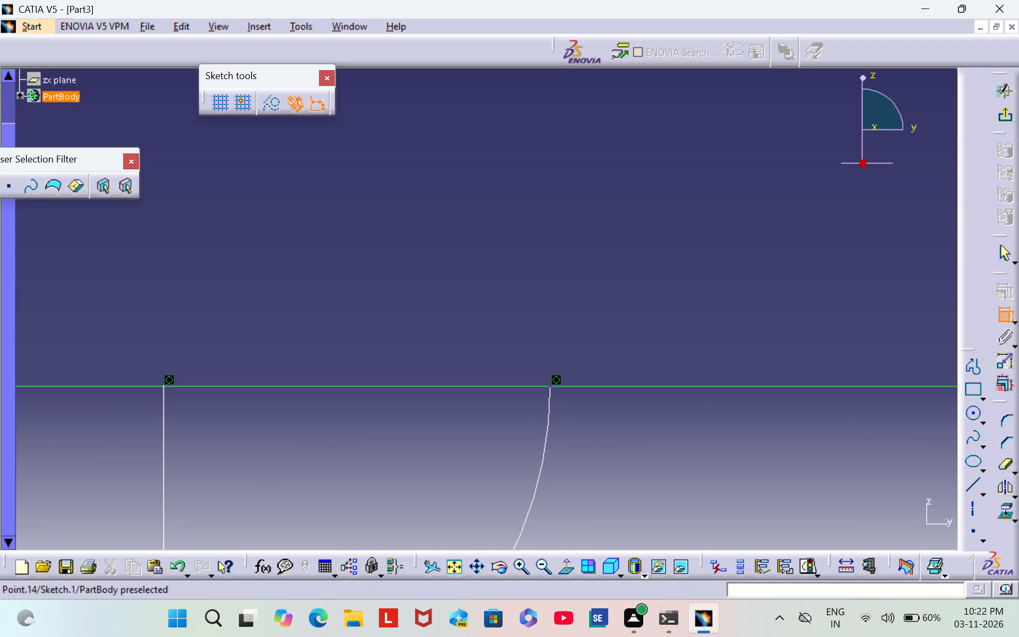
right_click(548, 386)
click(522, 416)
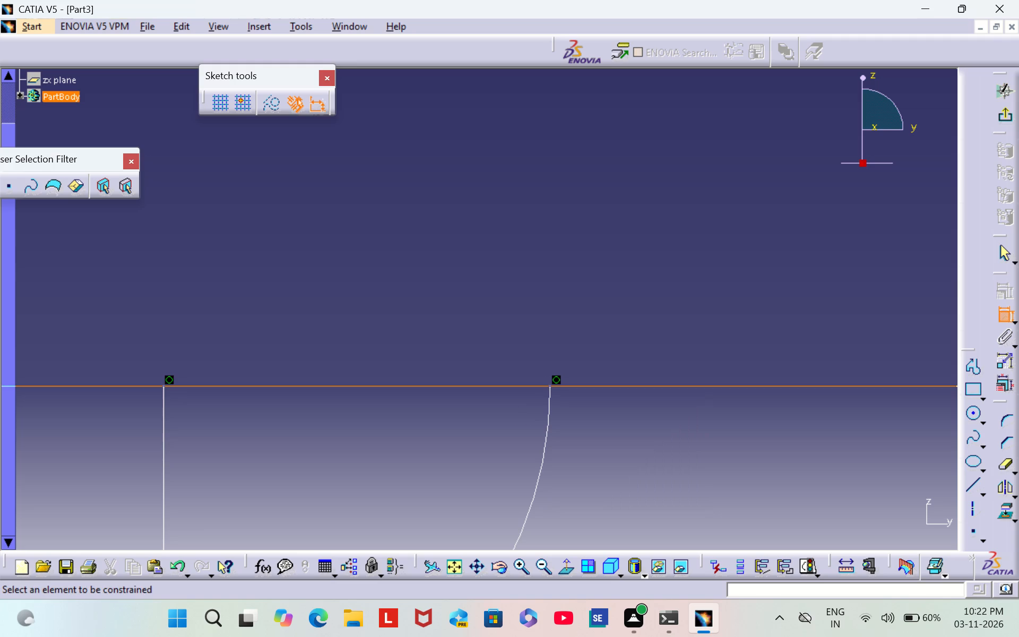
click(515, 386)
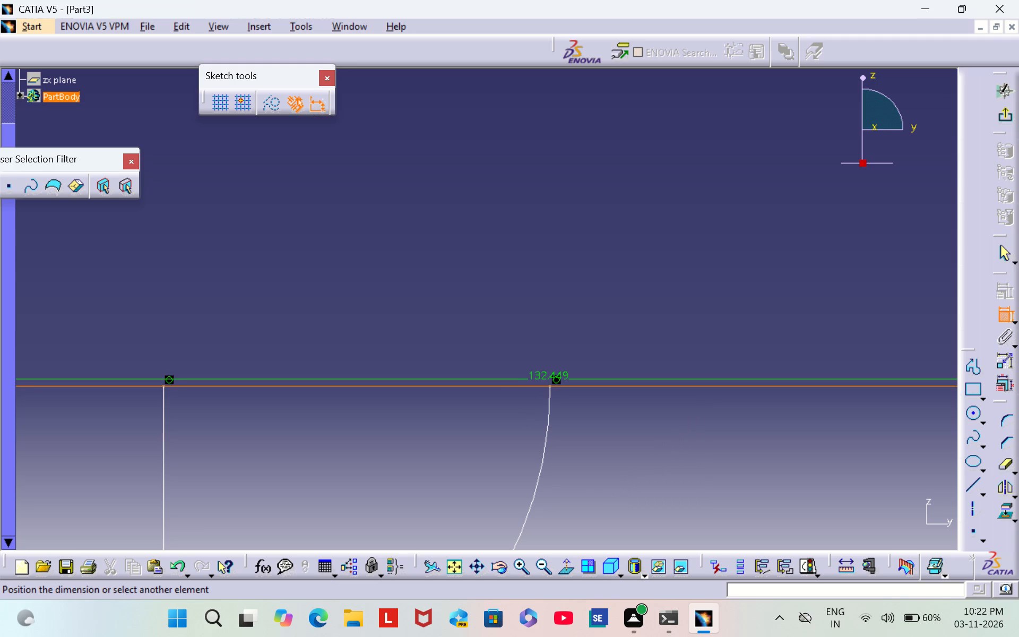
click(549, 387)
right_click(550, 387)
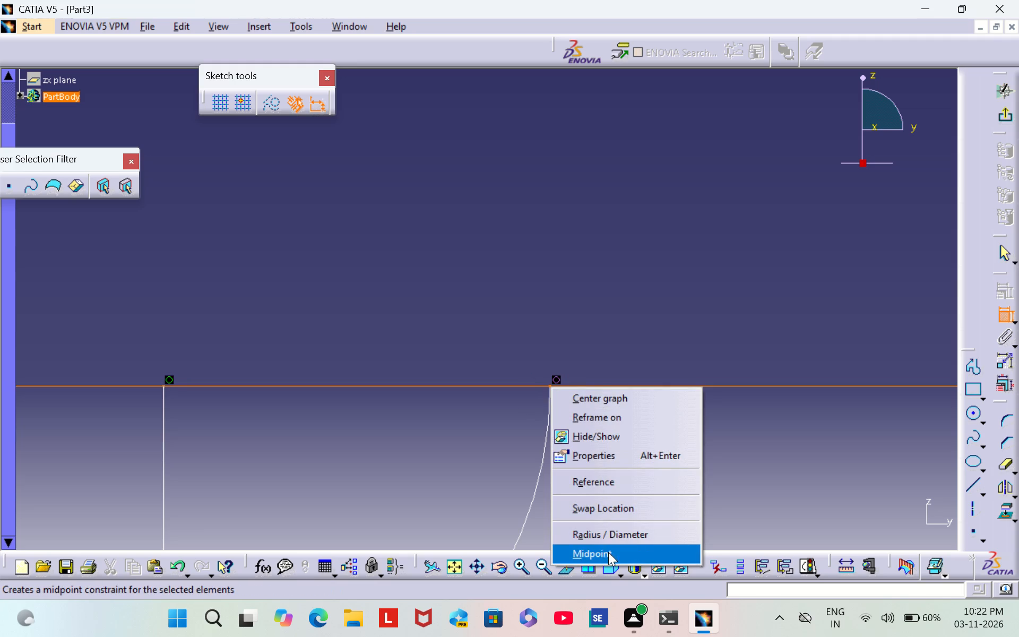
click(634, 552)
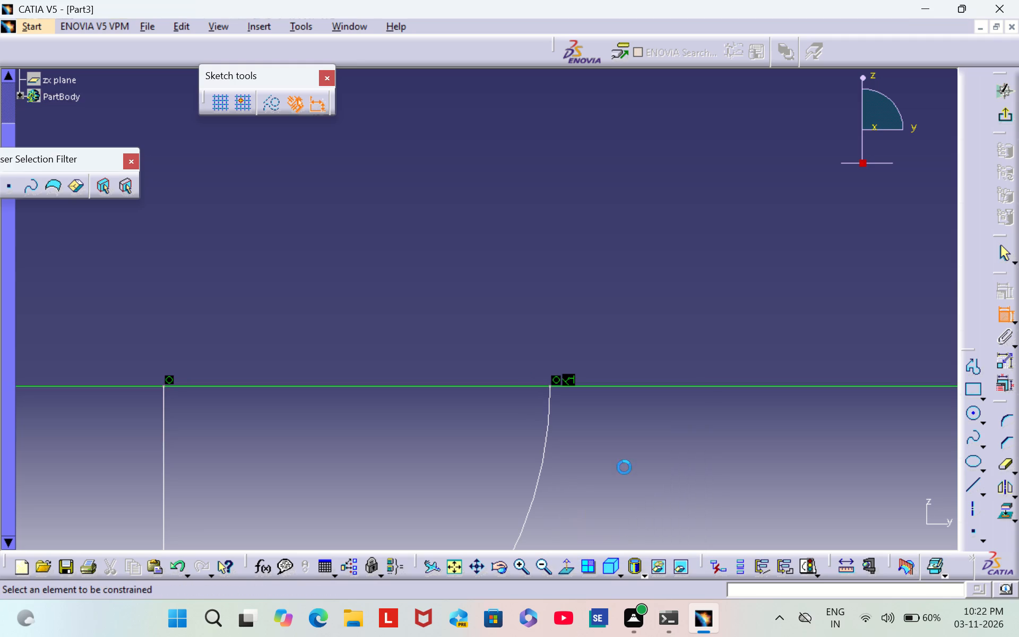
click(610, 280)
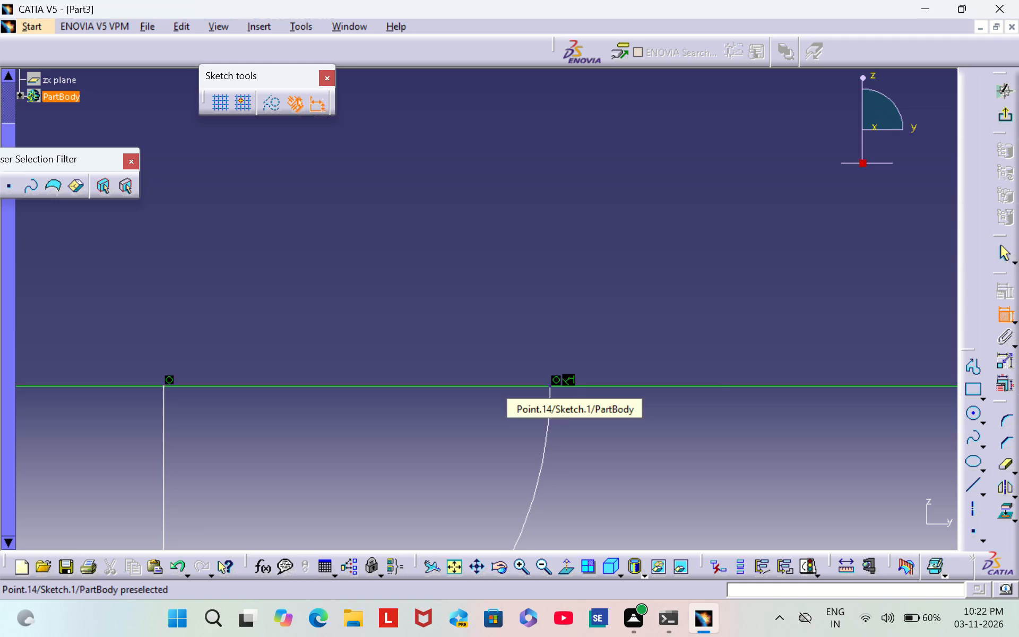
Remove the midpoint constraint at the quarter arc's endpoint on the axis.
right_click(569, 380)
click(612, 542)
Examine up close the corner where the quarter arc meets the end vertical line and the 35 mm horizontal line.
middle_drag(578, 479, 764, 425)
scroll(550, 496, down, 1)
middle_drag(549, 496, 600, 271)
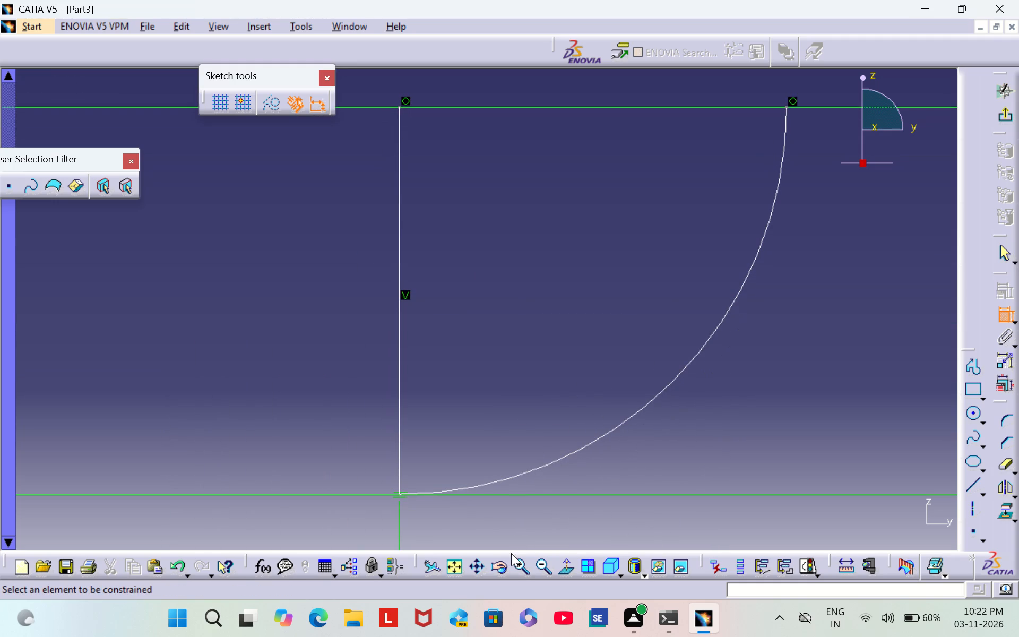
click(523, 572)
triple_click(523, 568)
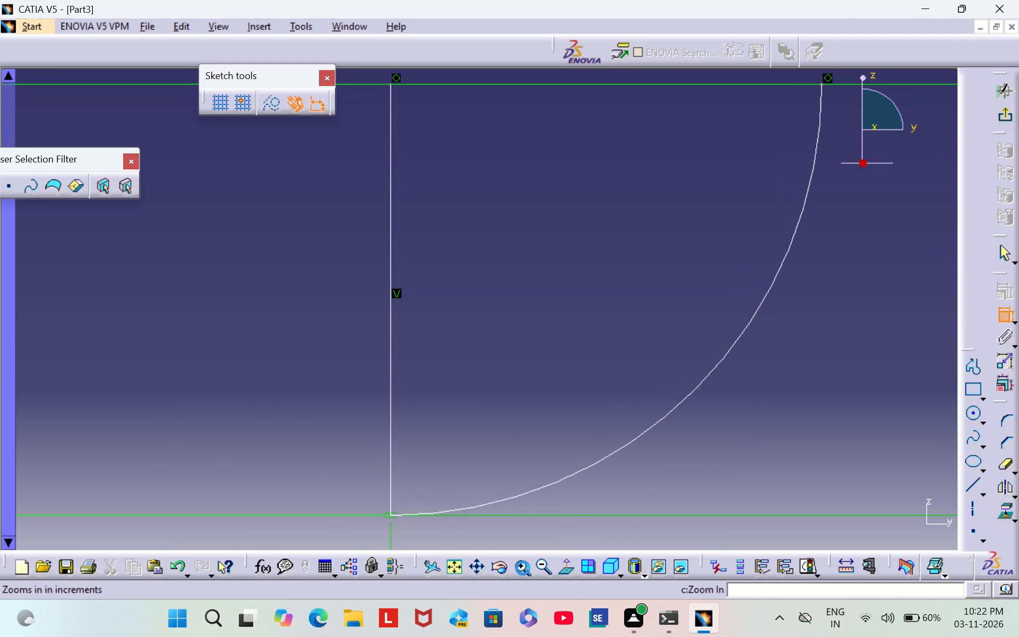
click(523, 568)
scroll(429, 470, down, 1)
middle_drag(429, 470, 570, 239)
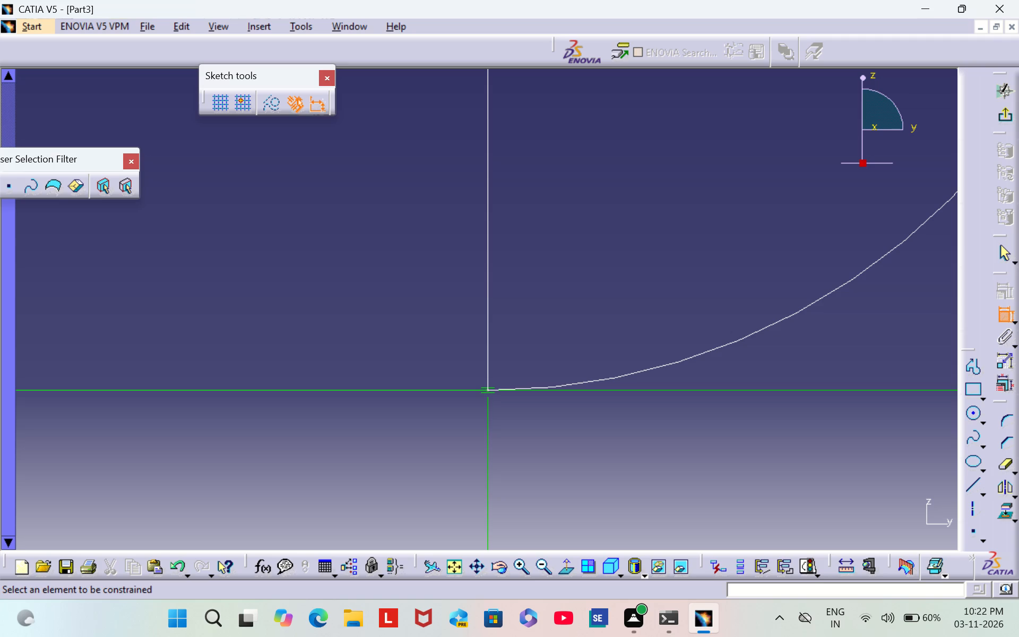
click(518, 572)
triple_click(518, 567)
double_click(519, 565)
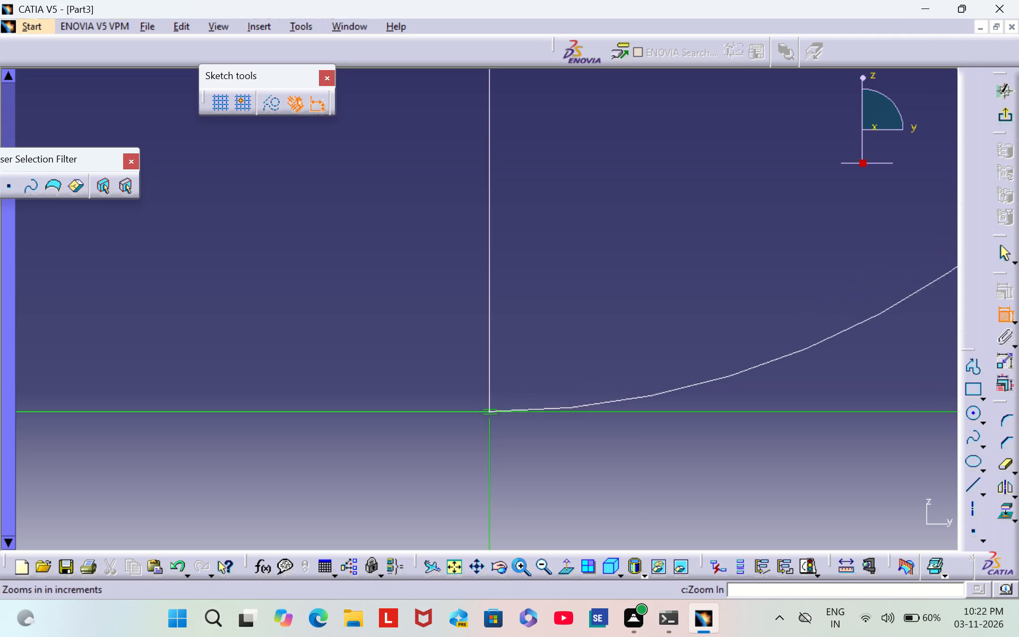
triple_click(521, 562)
triple_click(521, 562)
click(521, 562)
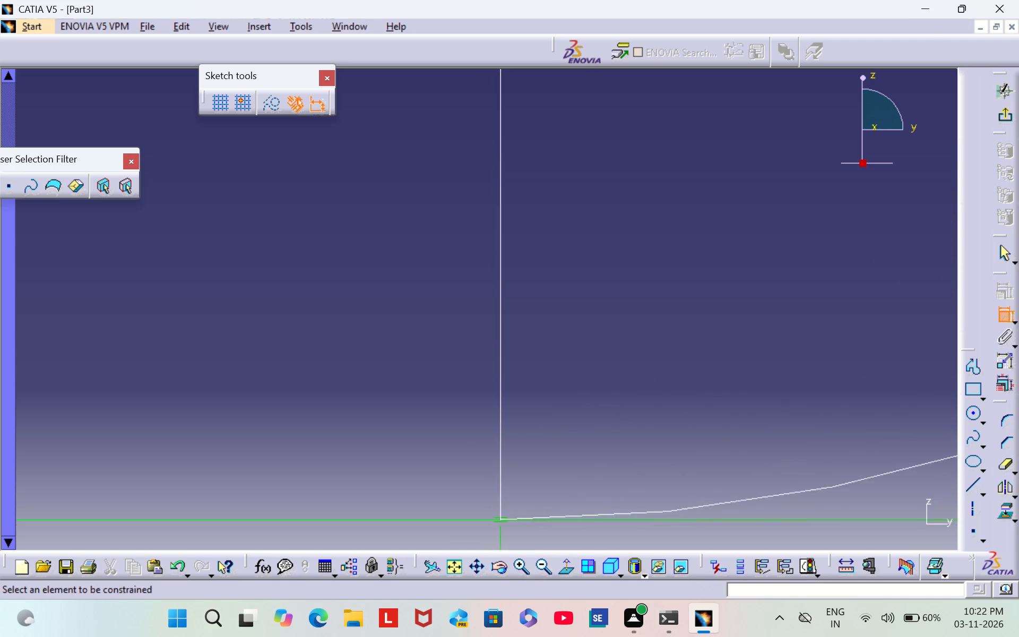
middle_drag(543, 449, 586, 274)
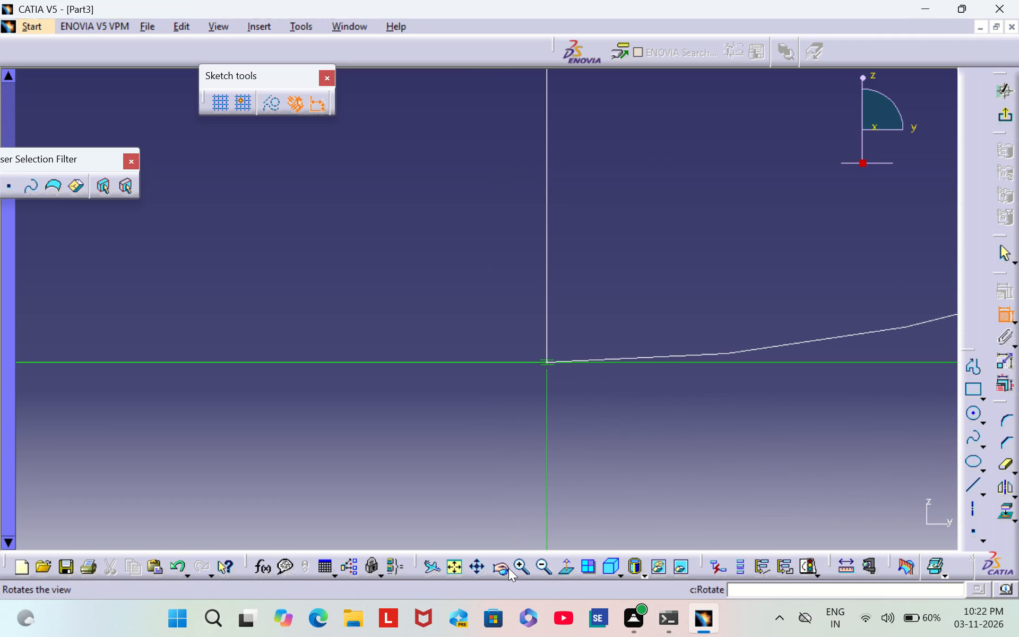
triple_click(515, 566)
triple_click(515, 566)
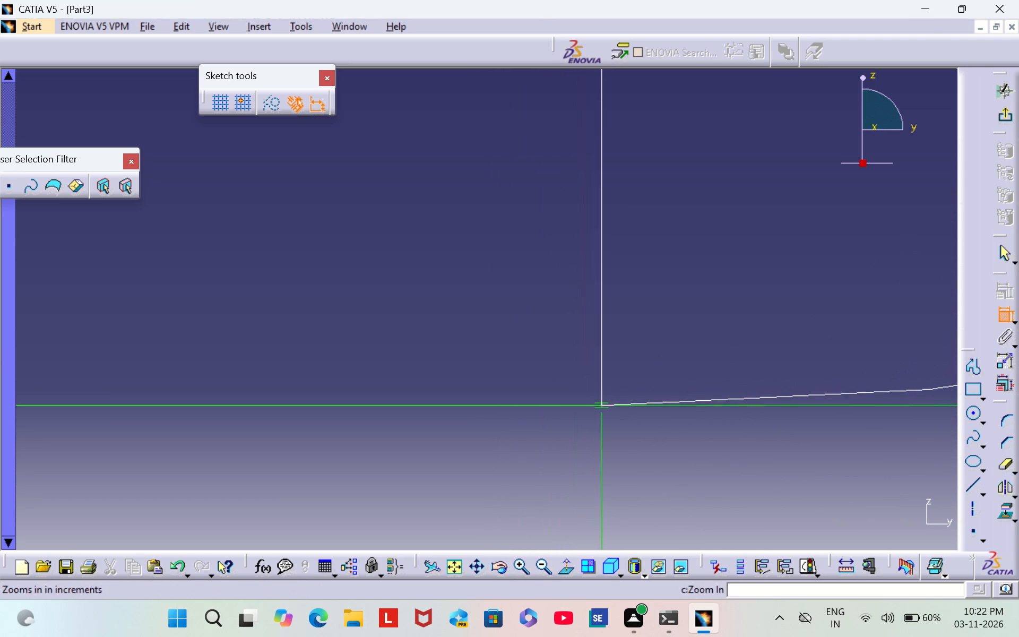
scroll(679, 377, down, 1)
middle_drag(667, 339, 641, 271)
click(543, 559)
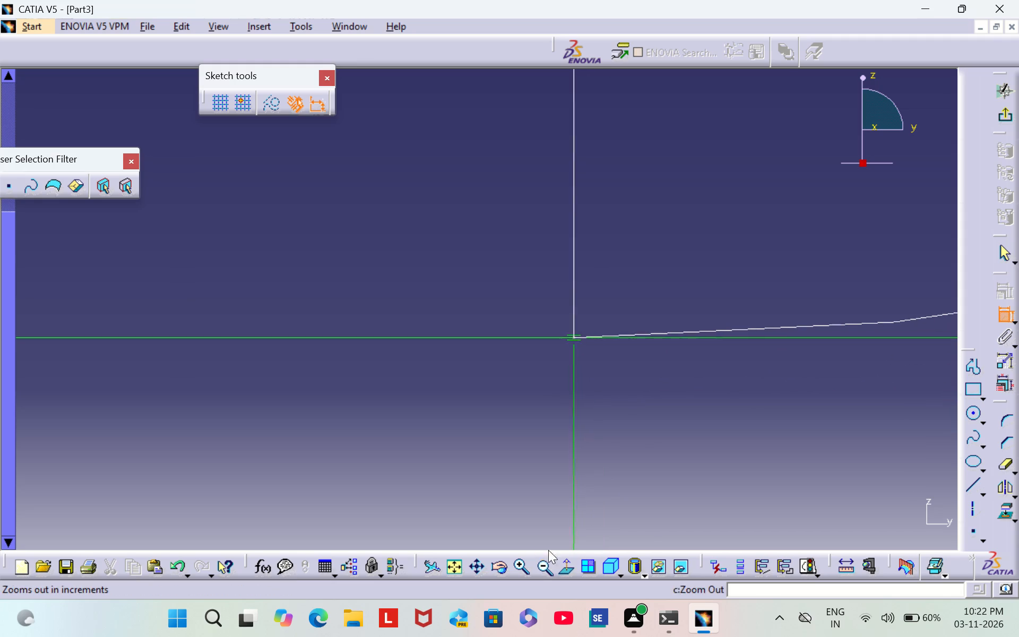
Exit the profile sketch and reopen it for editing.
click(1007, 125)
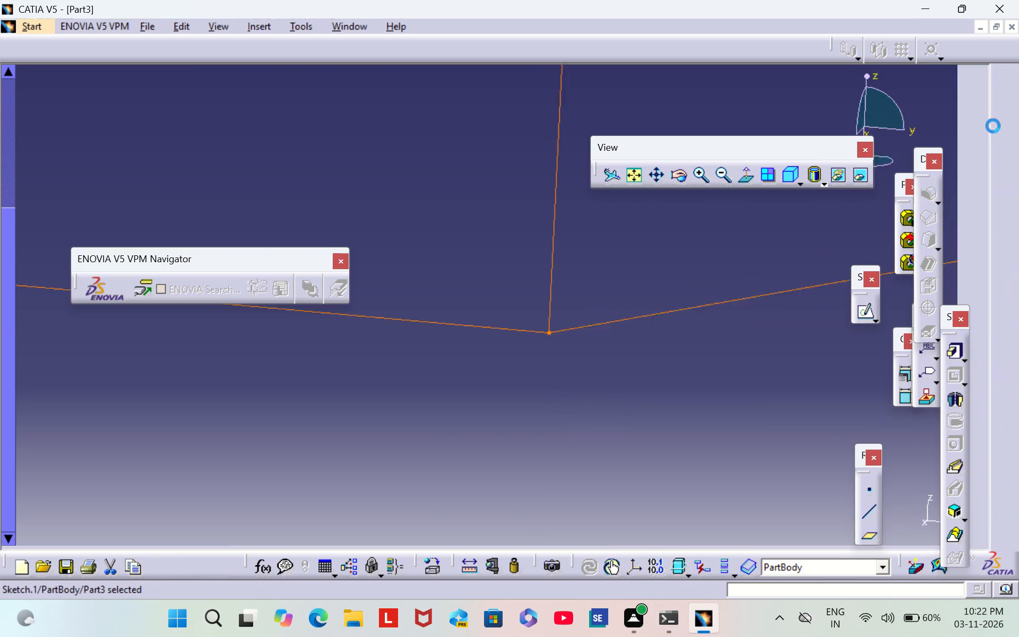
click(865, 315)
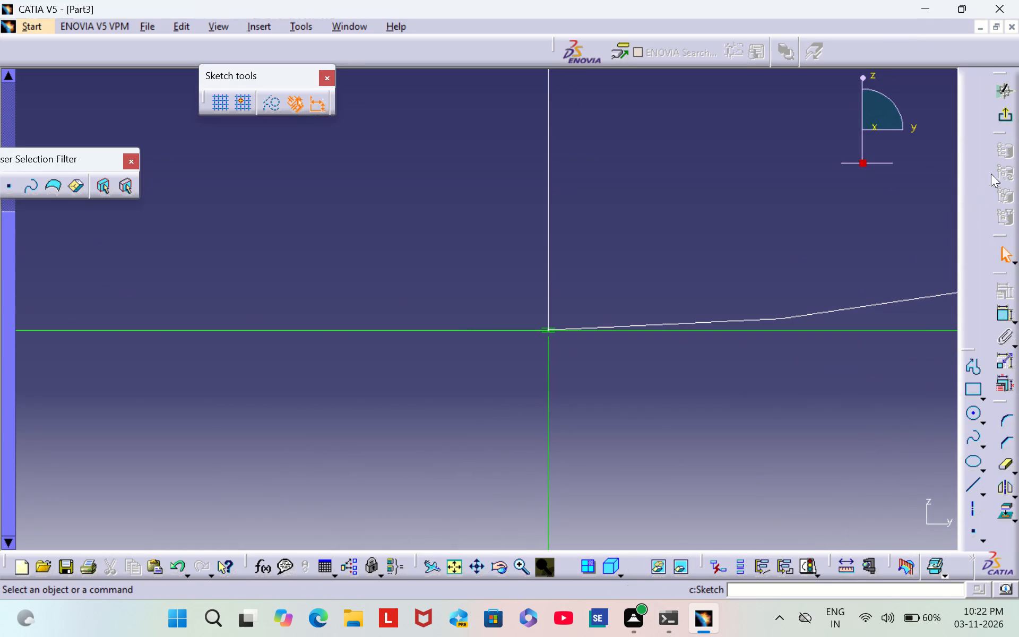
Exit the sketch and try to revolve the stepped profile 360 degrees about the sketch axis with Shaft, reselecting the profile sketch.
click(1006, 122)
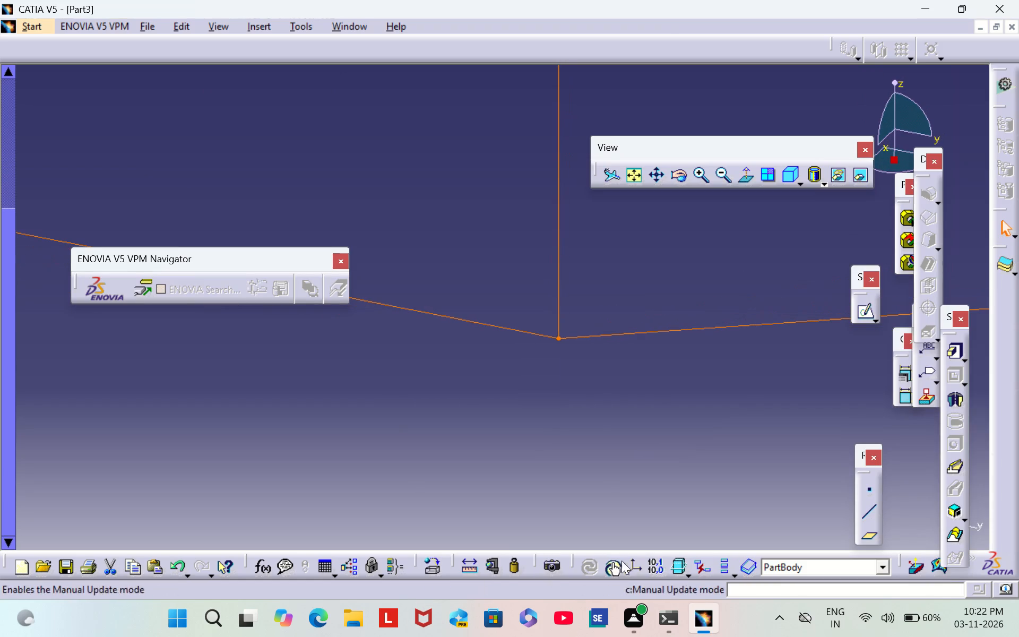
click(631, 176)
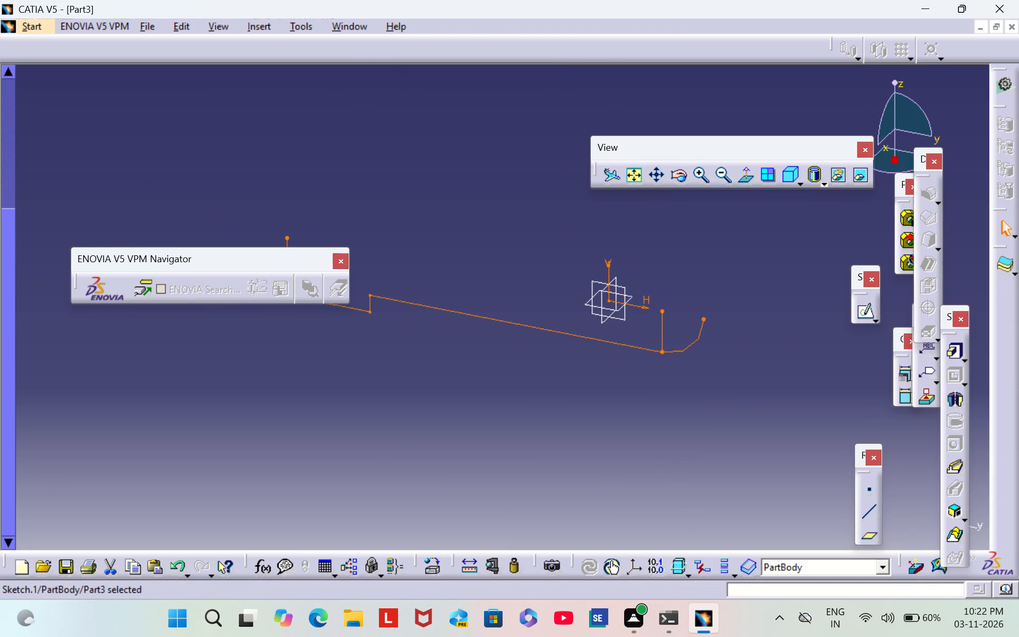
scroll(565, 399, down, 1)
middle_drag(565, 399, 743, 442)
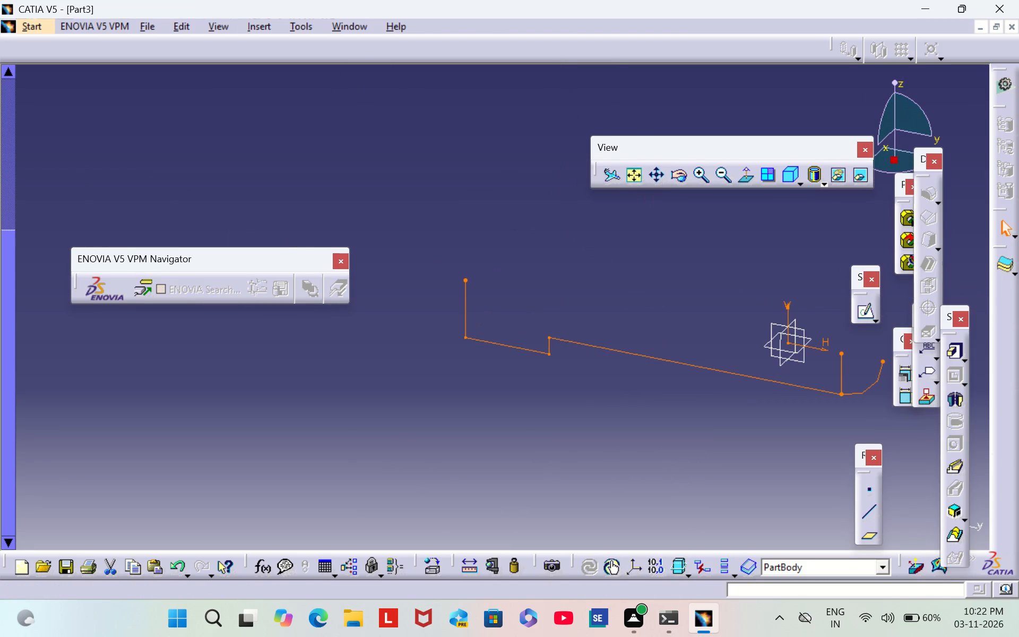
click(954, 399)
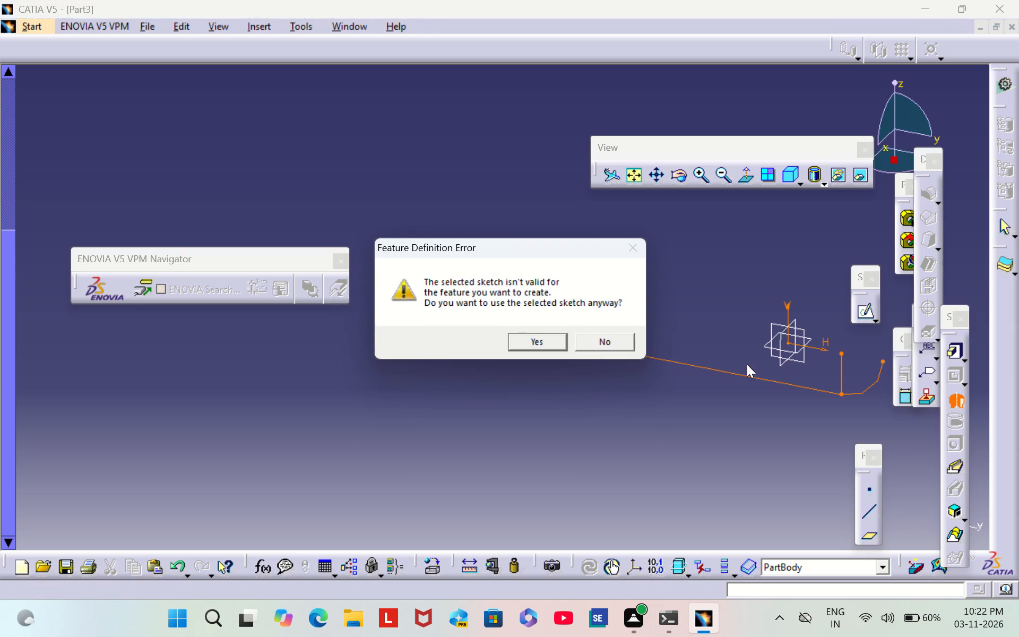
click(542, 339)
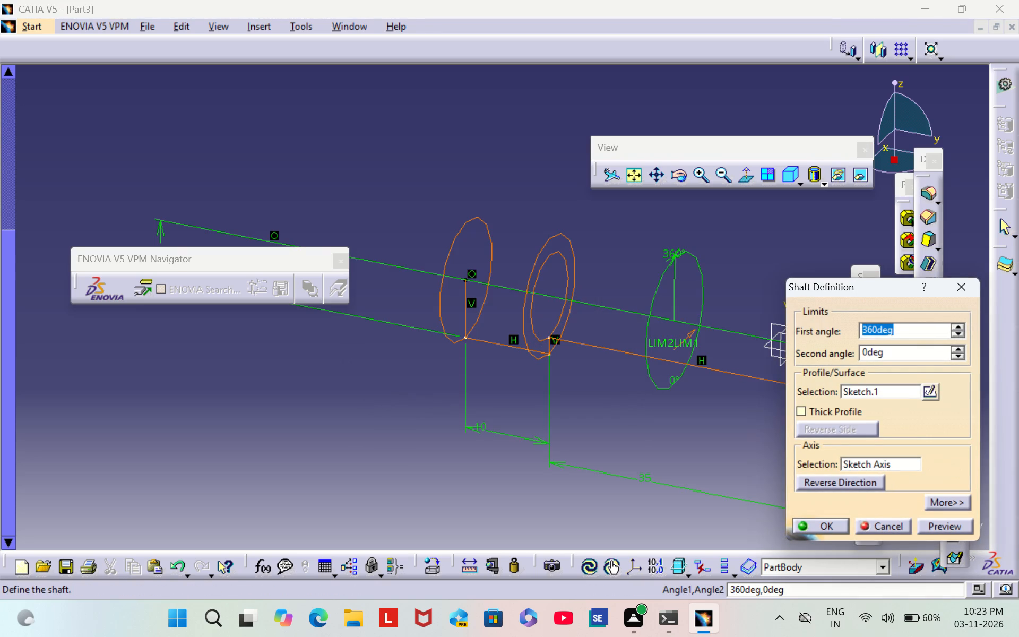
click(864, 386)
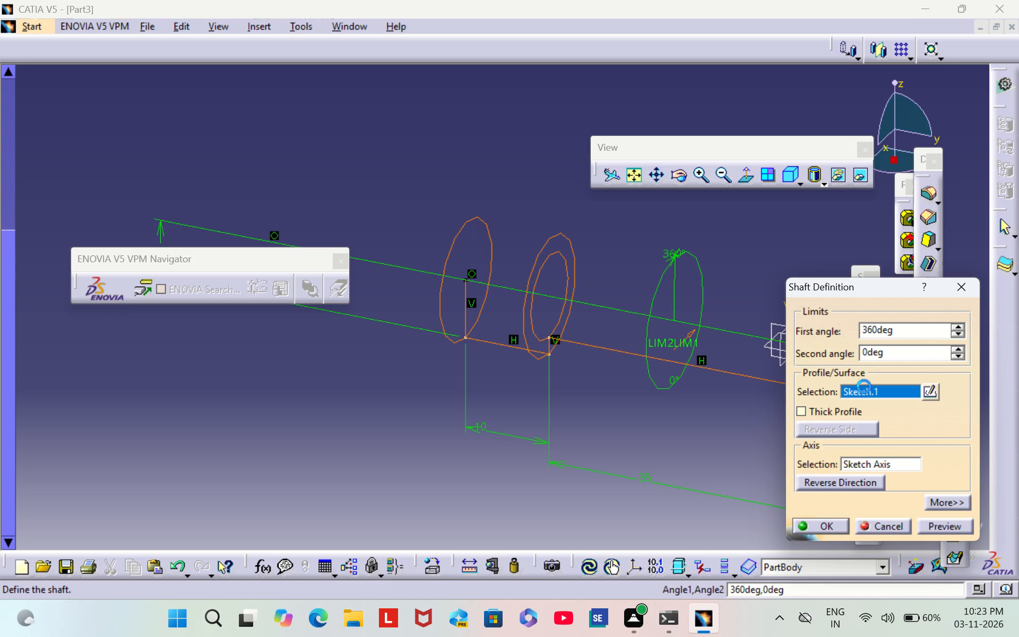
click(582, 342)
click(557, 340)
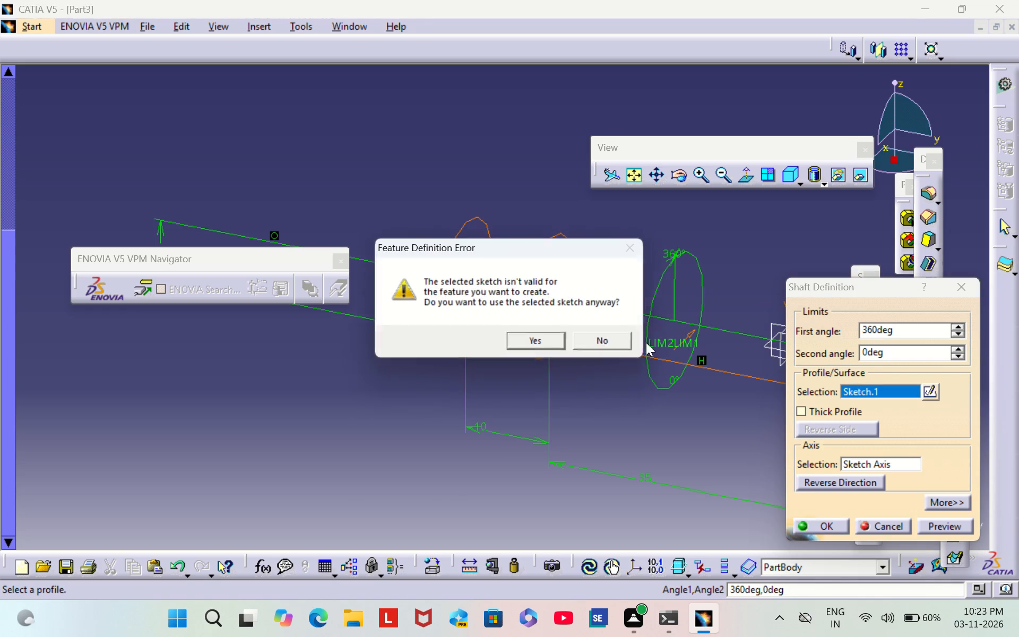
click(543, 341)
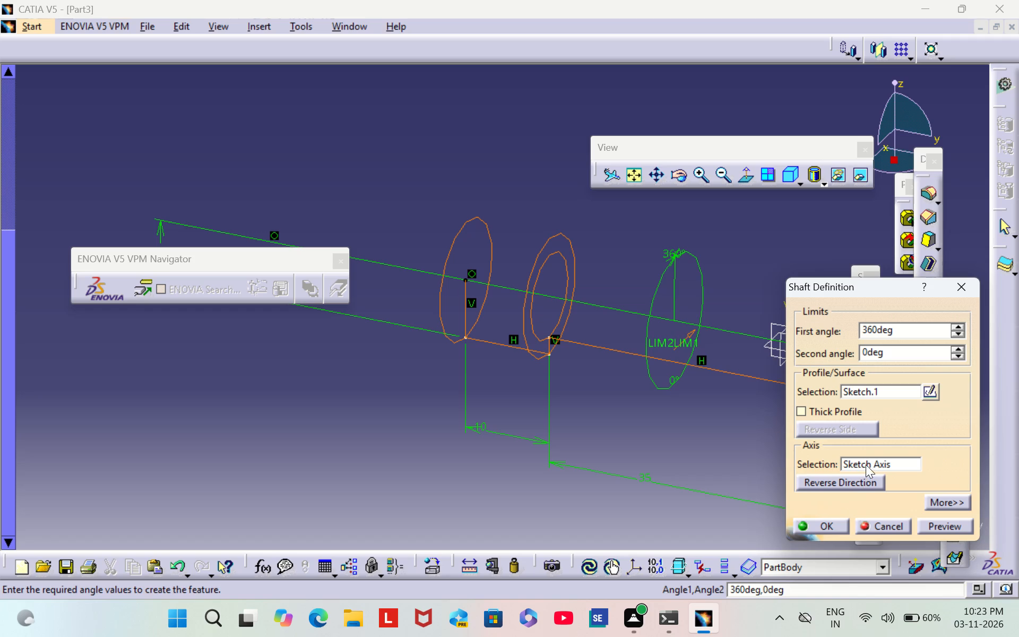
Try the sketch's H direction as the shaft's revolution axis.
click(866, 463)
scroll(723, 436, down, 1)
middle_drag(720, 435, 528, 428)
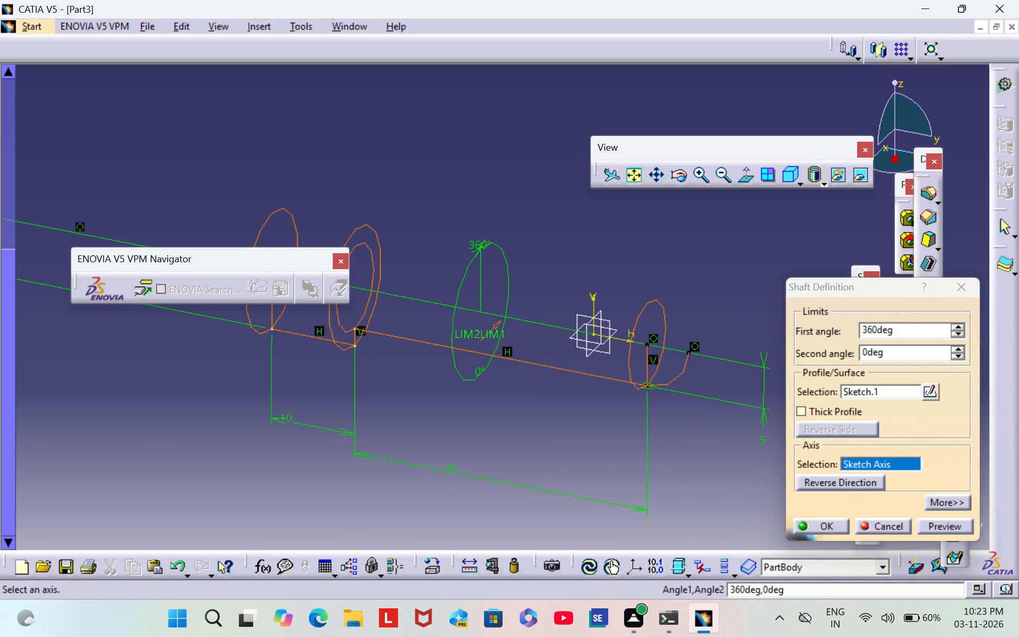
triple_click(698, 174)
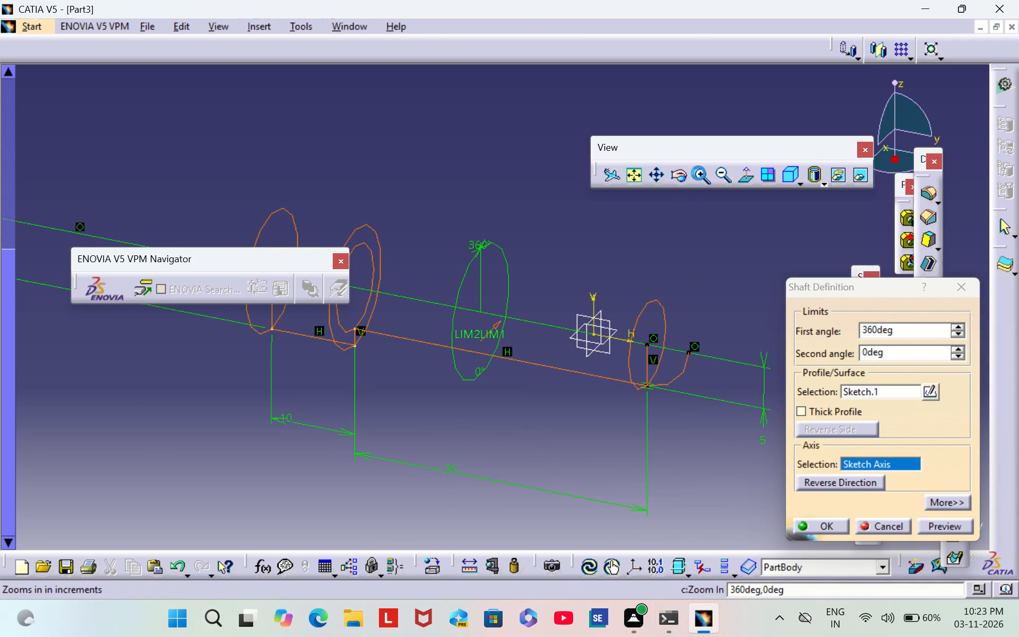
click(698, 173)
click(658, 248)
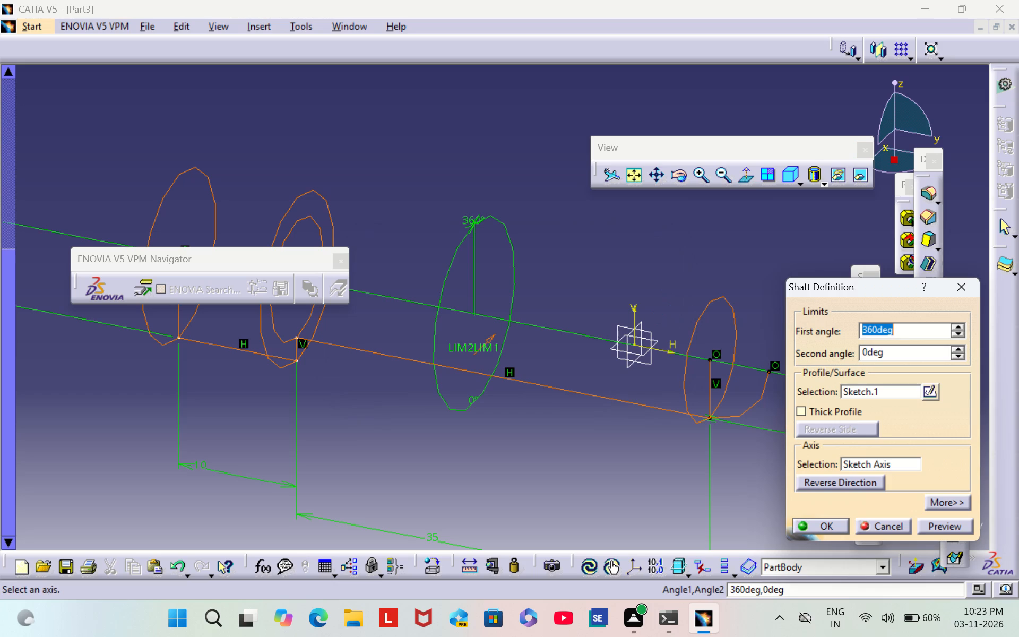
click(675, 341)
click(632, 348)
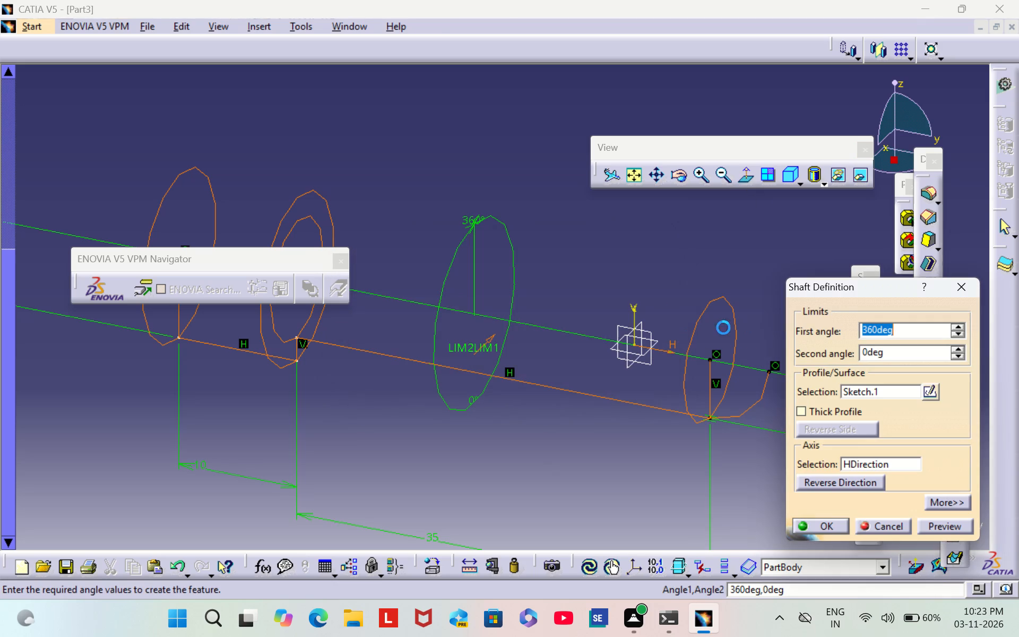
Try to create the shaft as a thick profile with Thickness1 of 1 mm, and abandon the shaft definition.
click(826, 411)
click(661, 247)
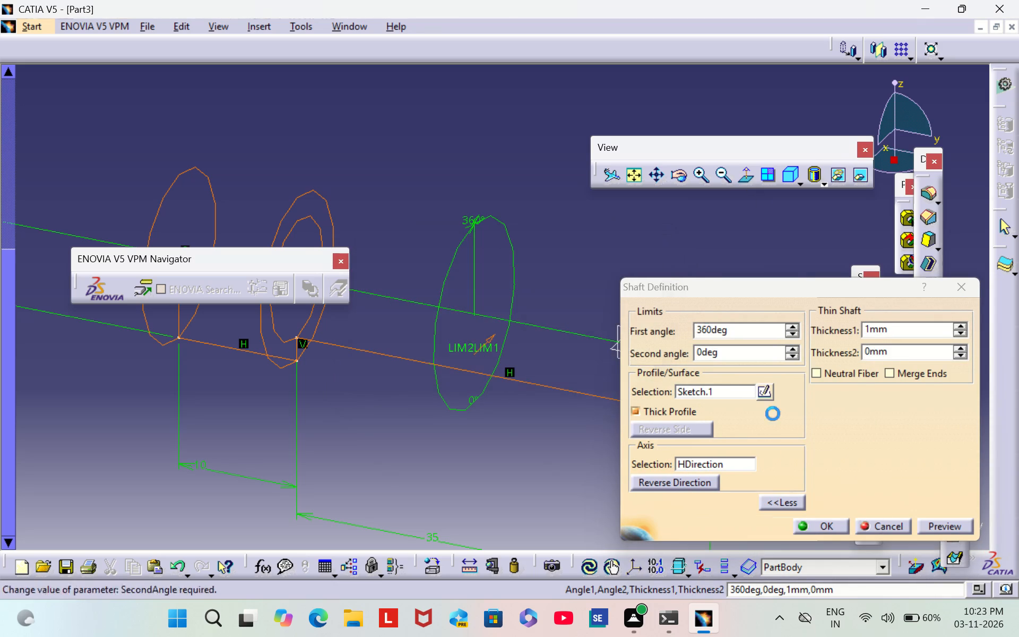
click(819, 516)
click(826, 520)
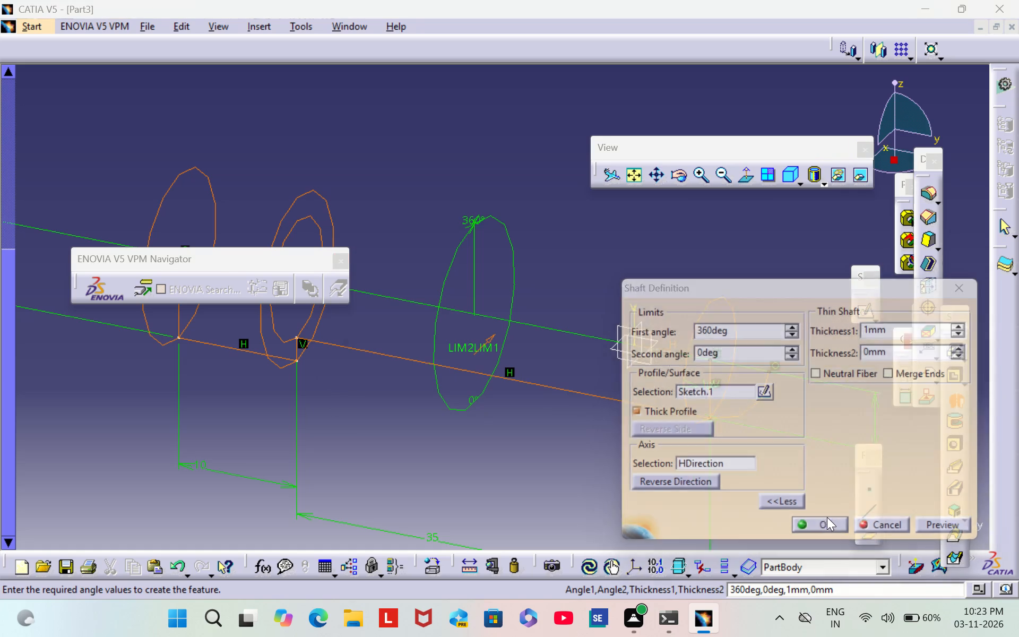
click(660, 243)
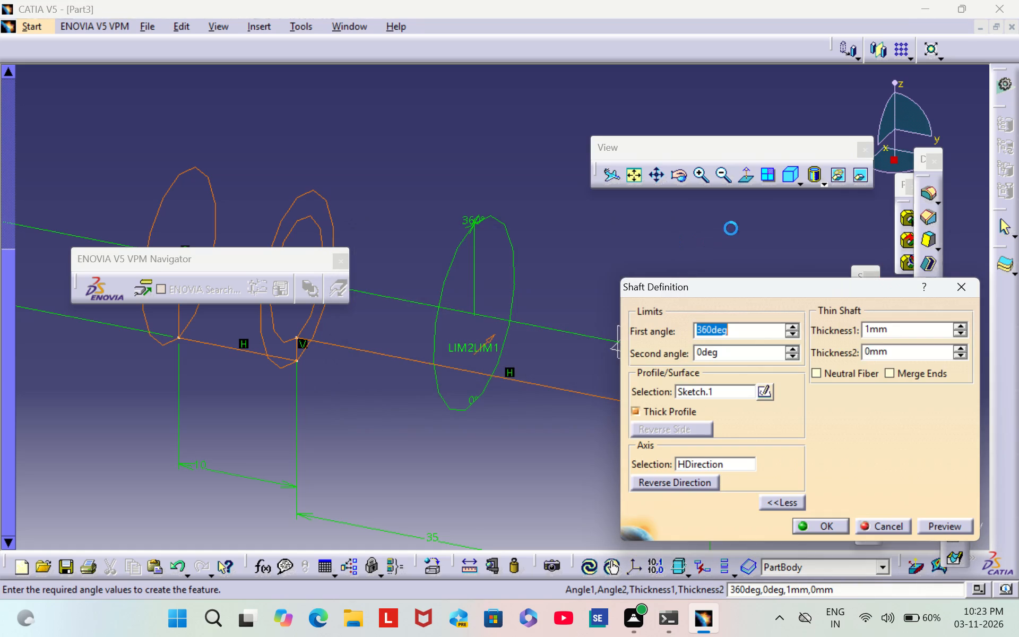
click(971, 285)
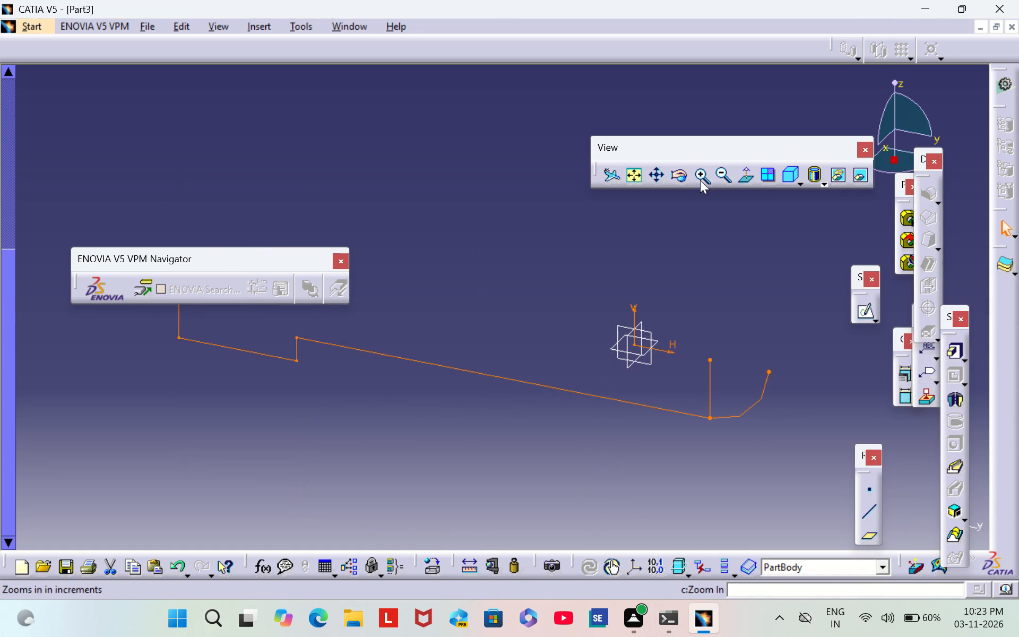
Reopen the profile sketch, and undo back until the stepped profile and its sketch are gone from the yz plane.
click(862, 311)
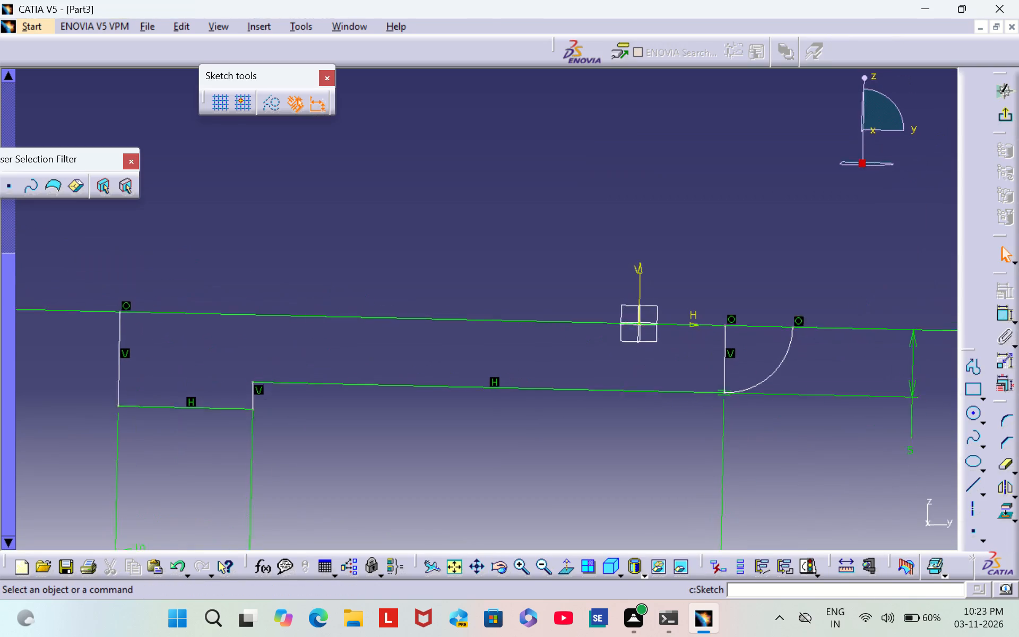
middle_drag(611, 406, 716, 337)
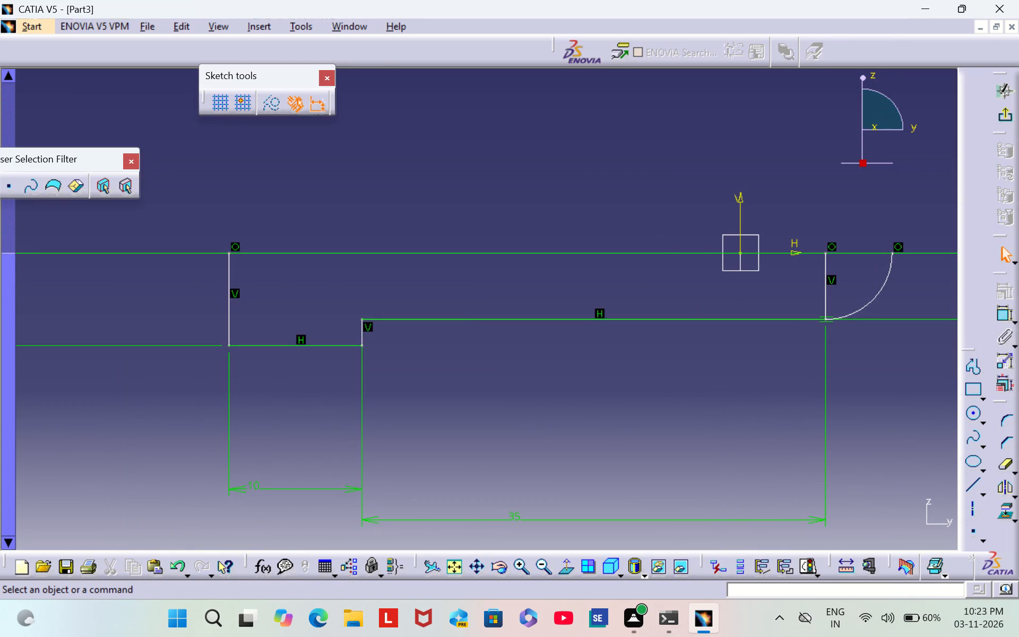
scroll(164, 399, down, 2)
middle_drag(165, 398, 166, 398)
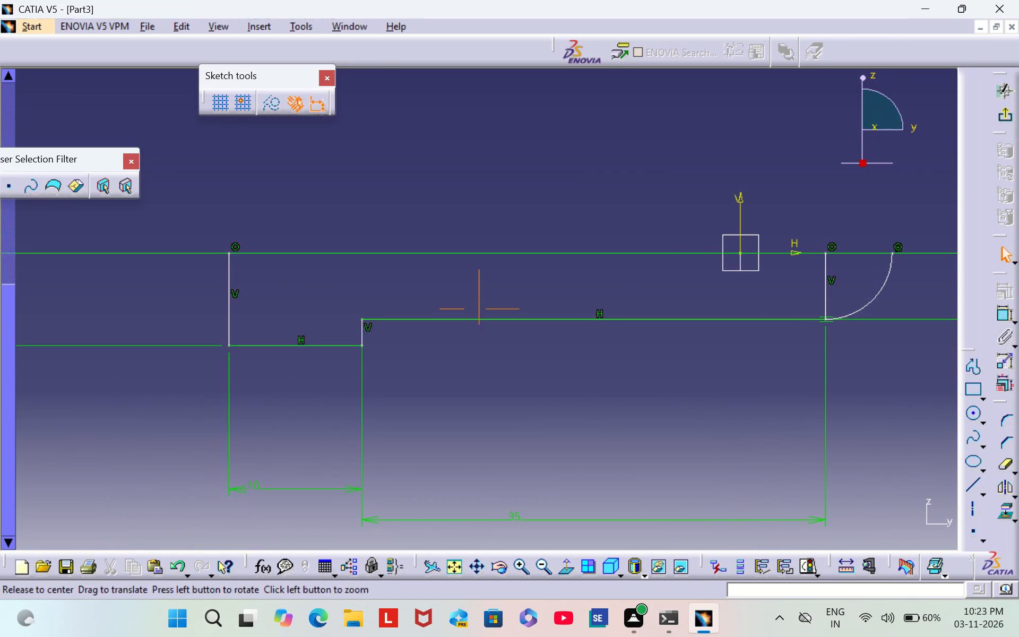
middle_drag(166, 398, 329, 391)
key(z)
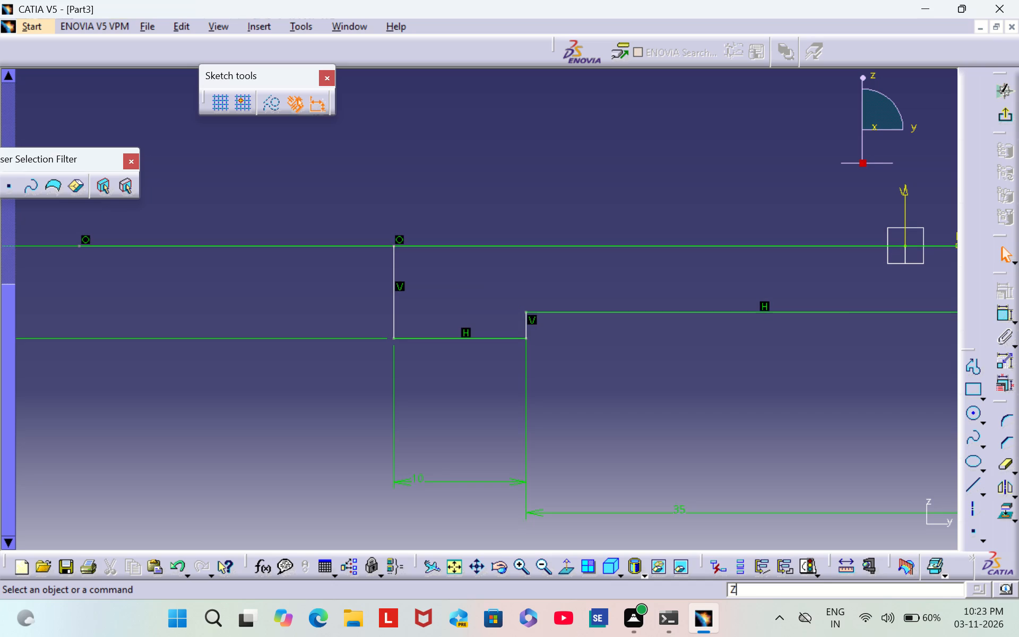
key(ctrl+z)
key(ctrl+z)
key(ctrl+z)
key(ctrl+z)
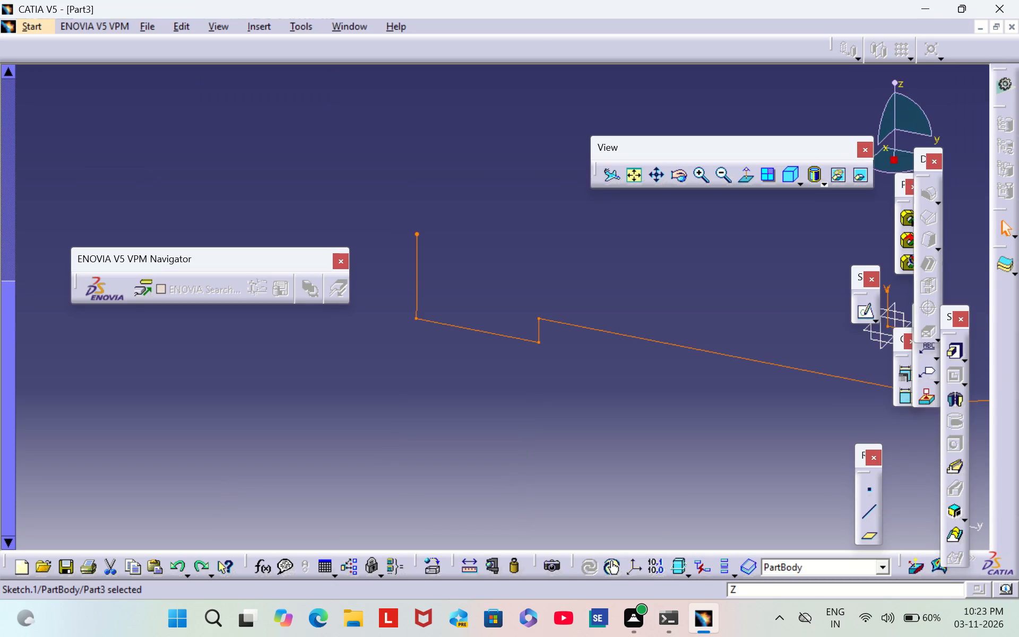
key(ctrl+z)
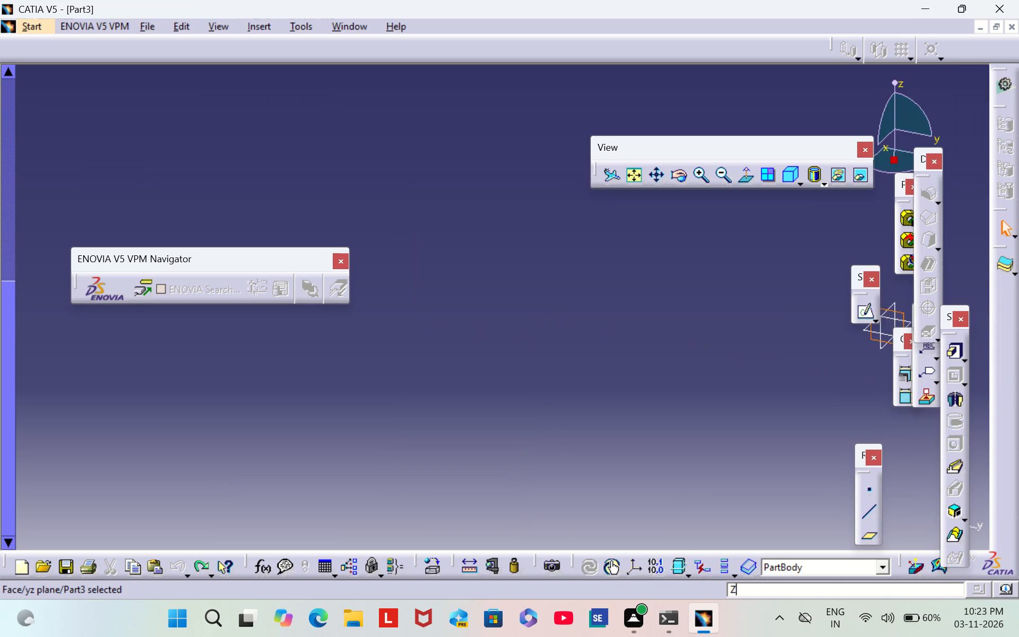
Start a sketch on the xy plane and draw a rectangle about 10.2 mm wide and 8.8 mm high around the origin.
click(631, 180)
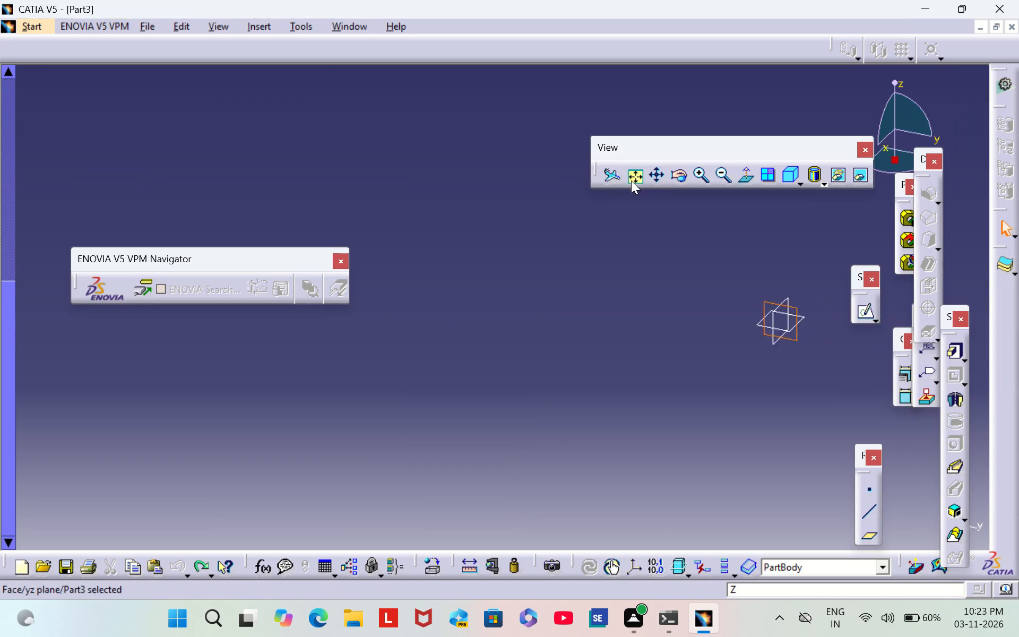
click(552, 355)
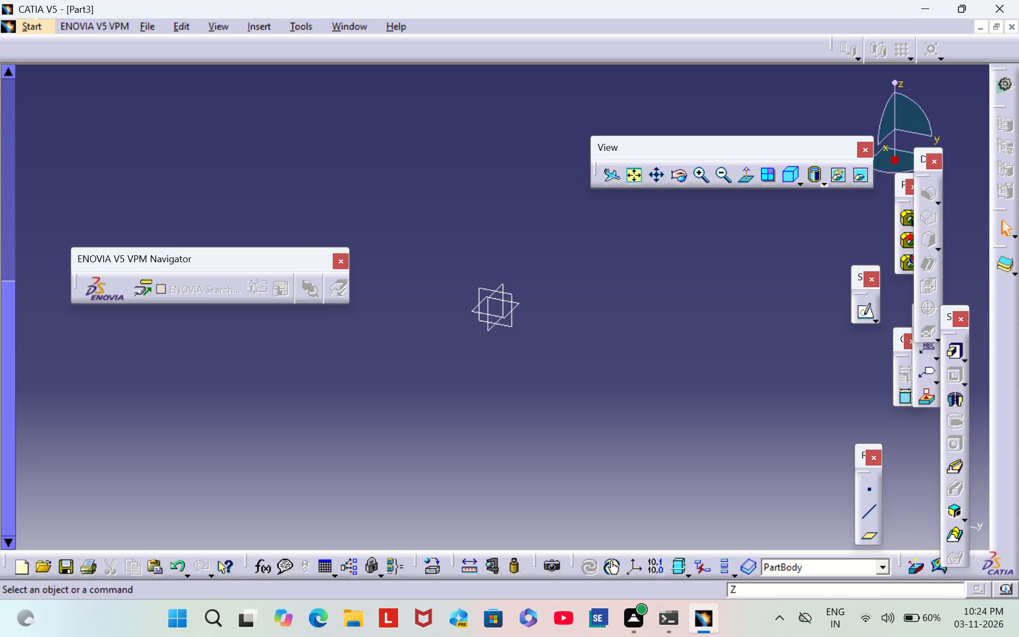
click(519, 303)
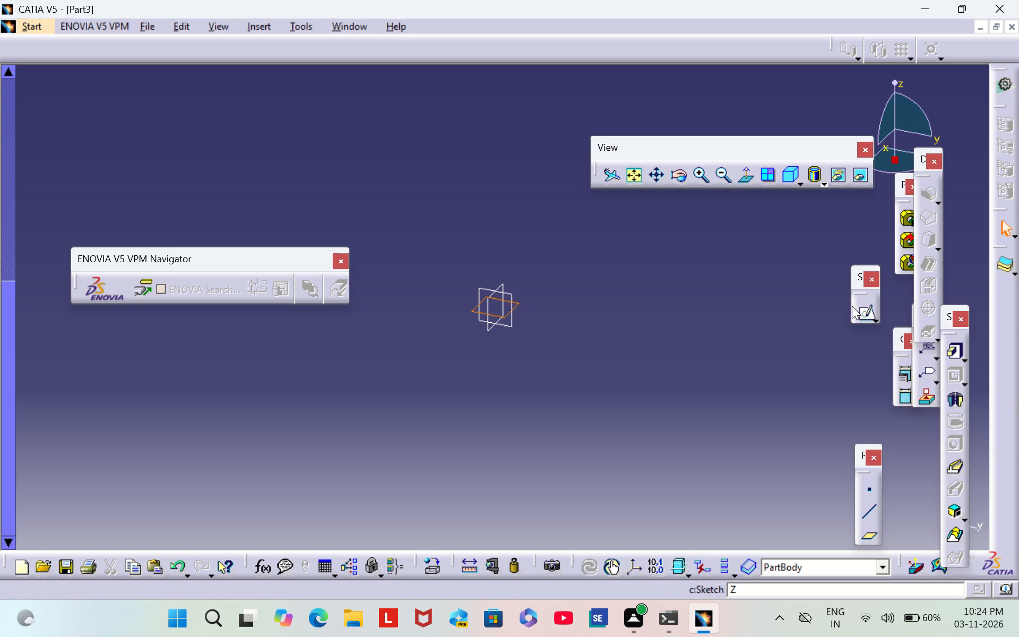
click(866, 308)
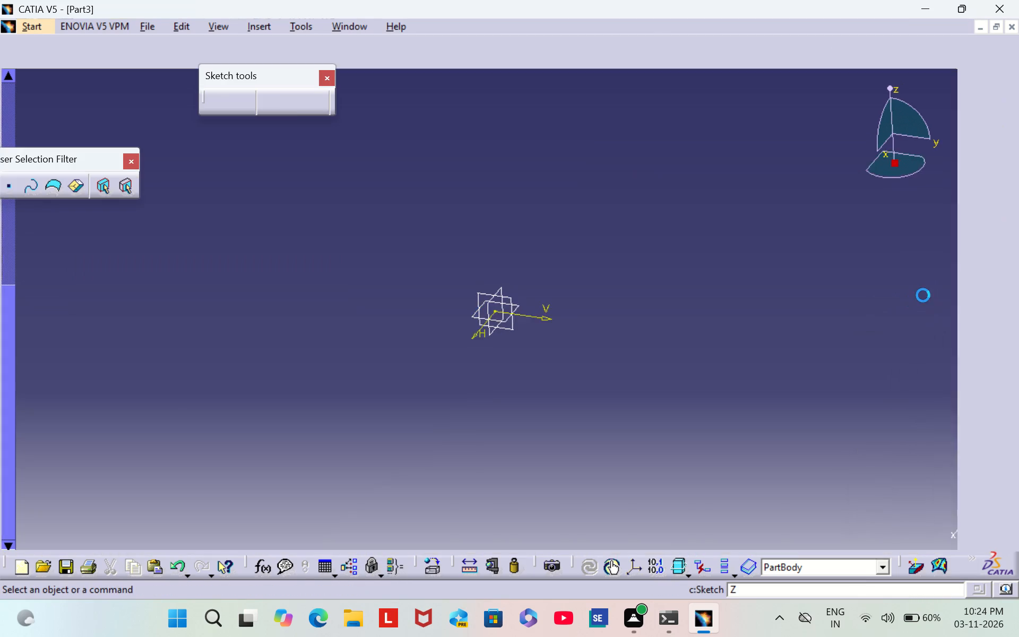
click(975, 390)
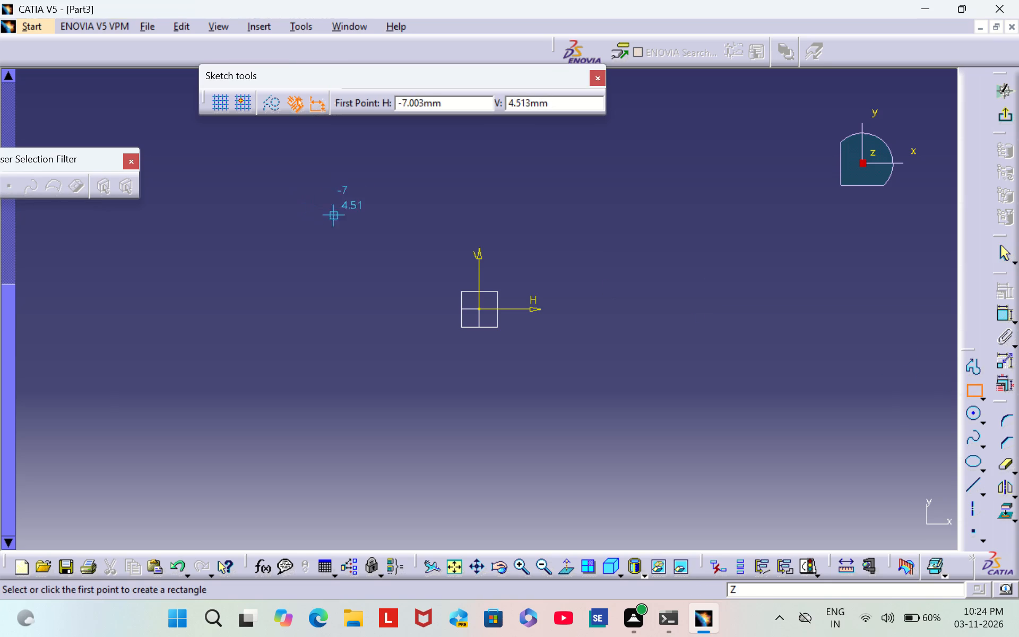
click(372, 209)
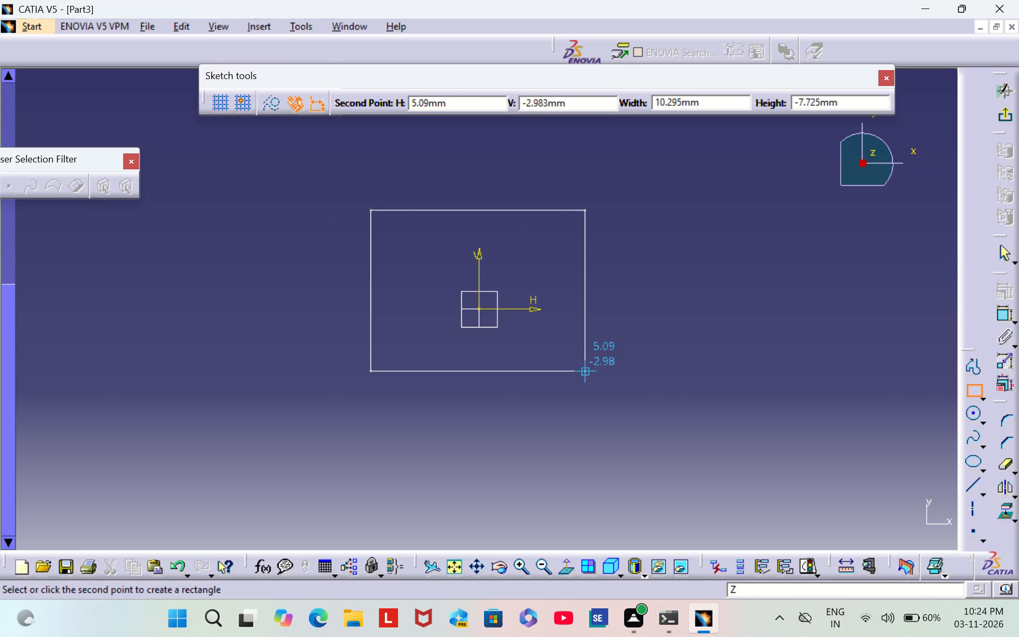
click(584, 394)
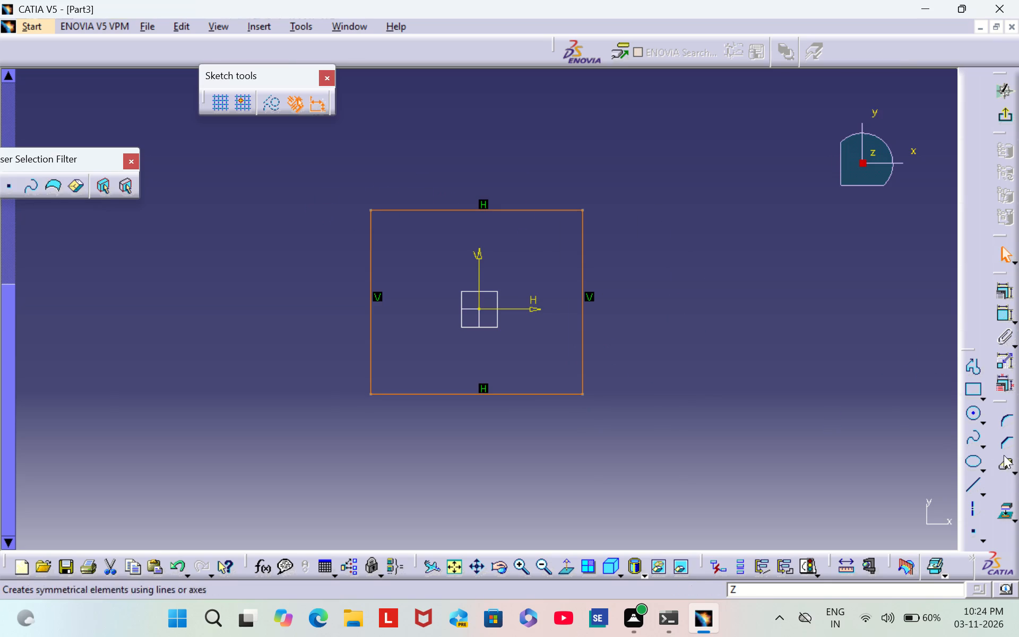
Dimension the rectangle's vertical side and set it to 140 mm.
click(1000, 320)
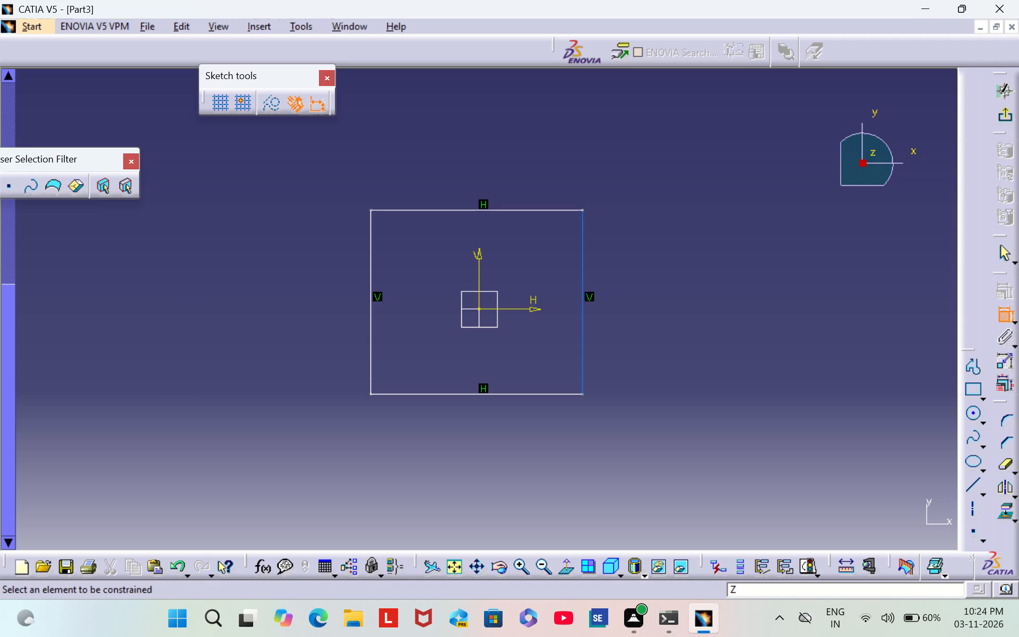
click(582, 343)
click(635, 316)
double_click(634, 311)
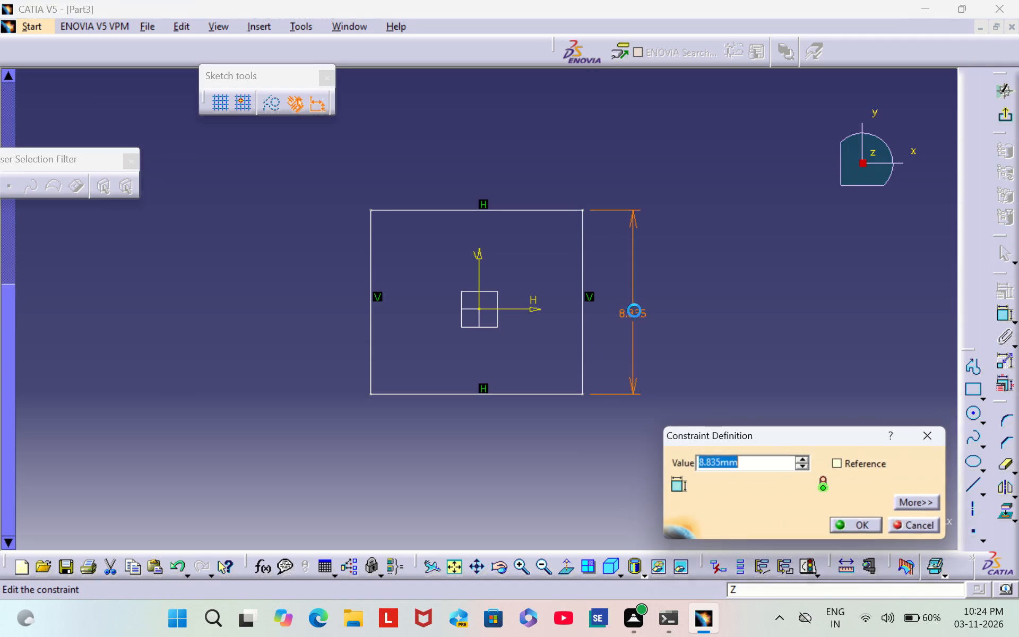
key(BackSpace)
text(140)
key(Return)
click(657, 309)
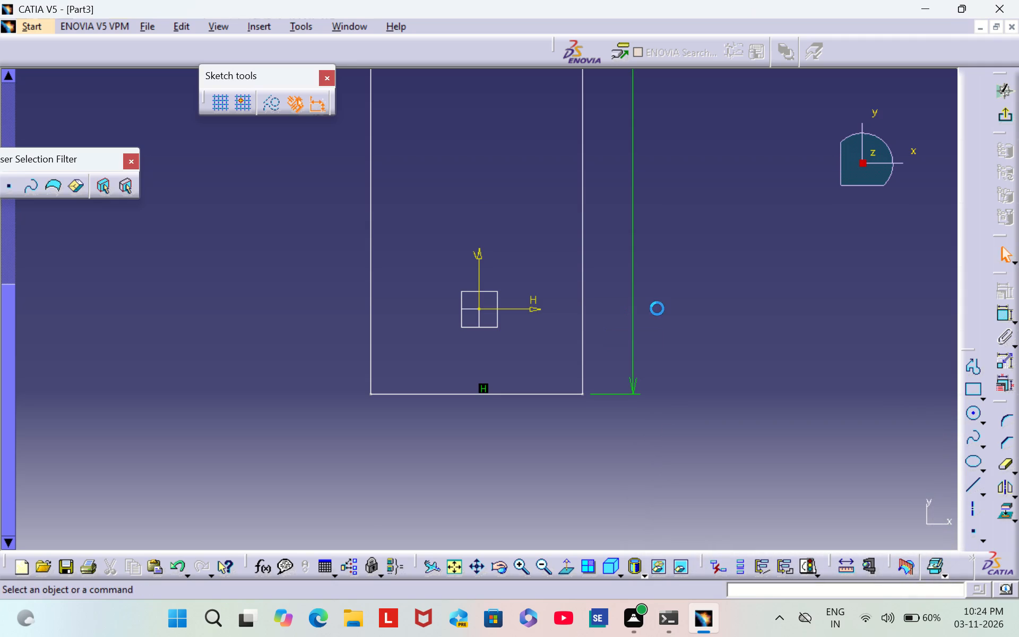
Dimension the rectangle's bottom side and set its length to 140 mm.
click(1002, 320)
click(457, 393)
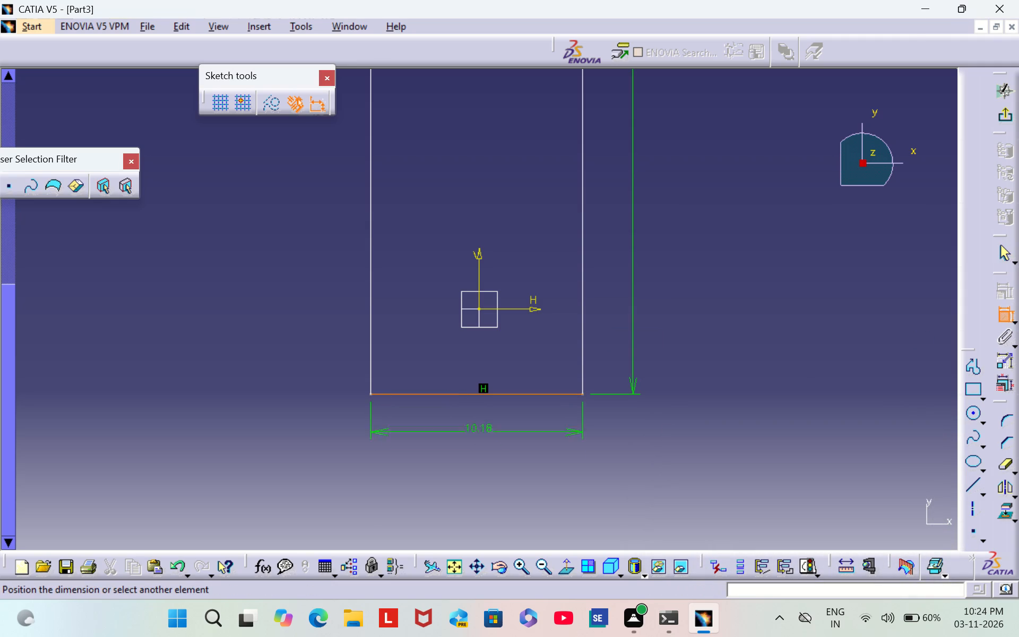
click(485, 442)
double_click(479, 439)
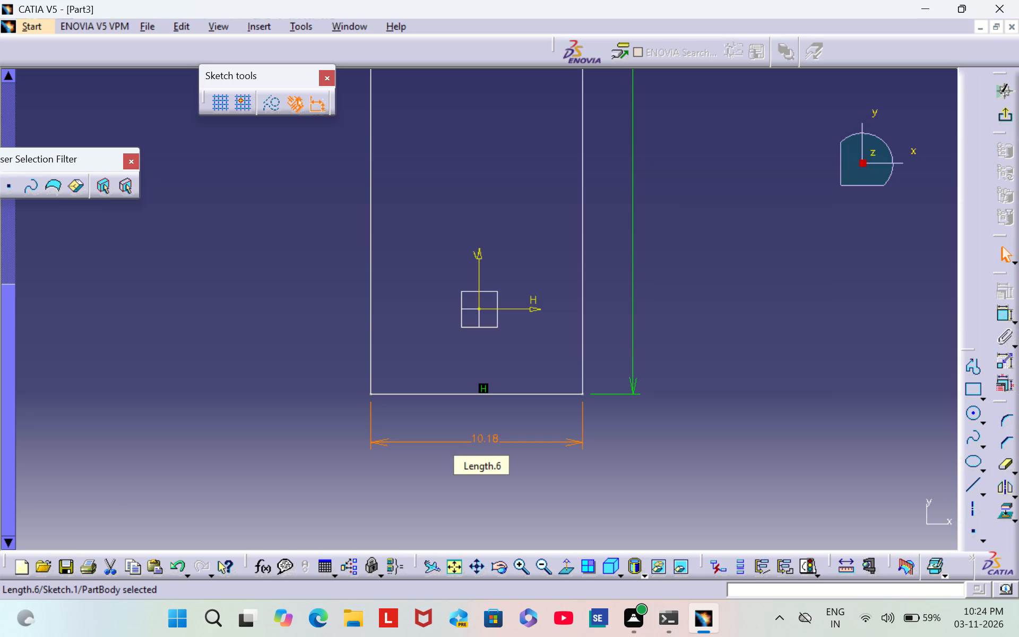
double_click(483, 438)
key(BackSpace)
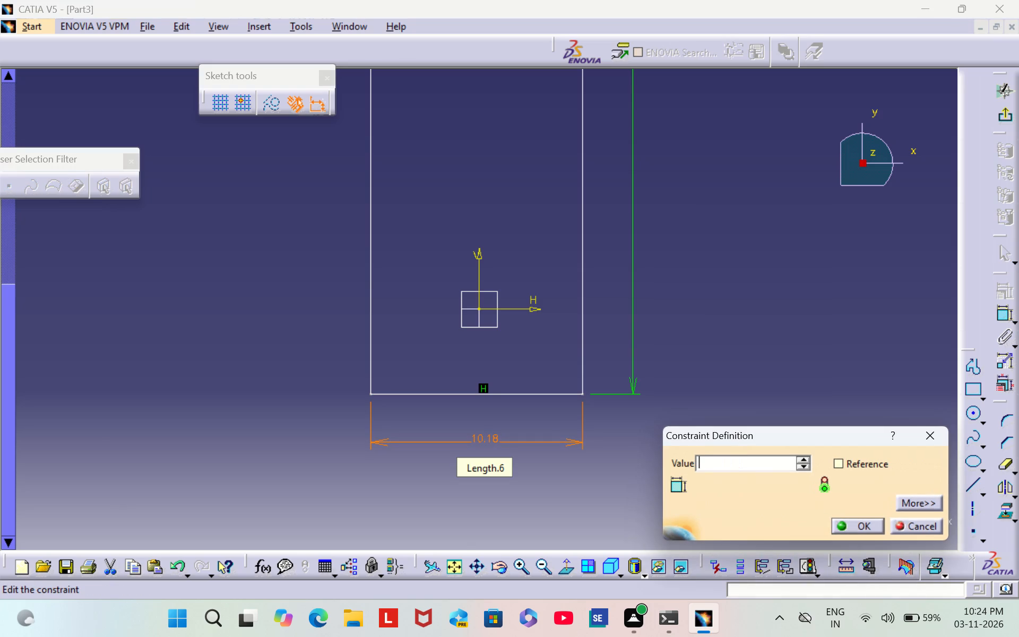
text(140)
key(Return)
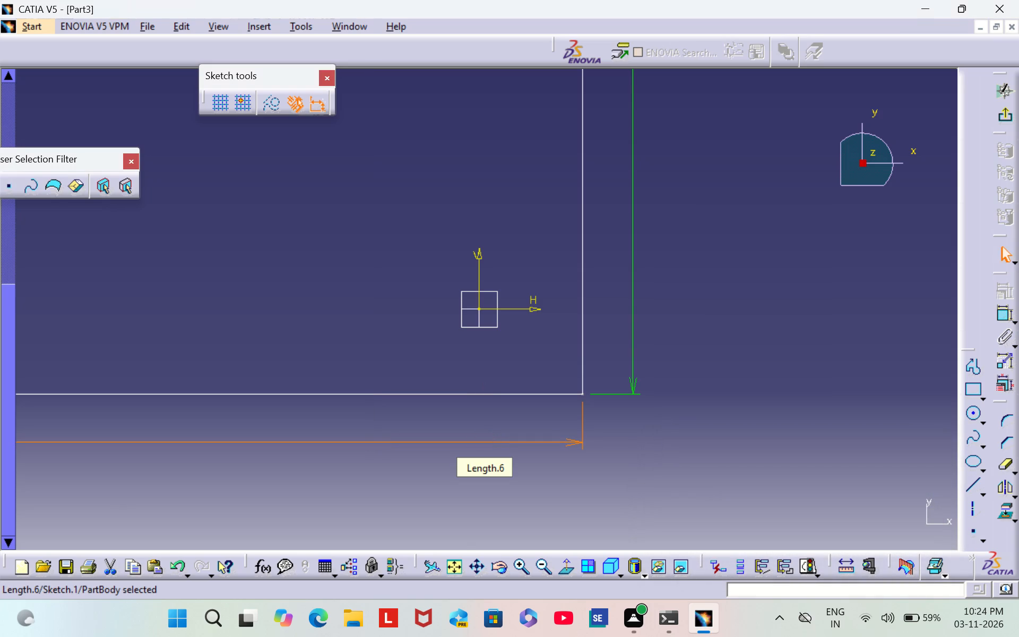
click(779, 352)
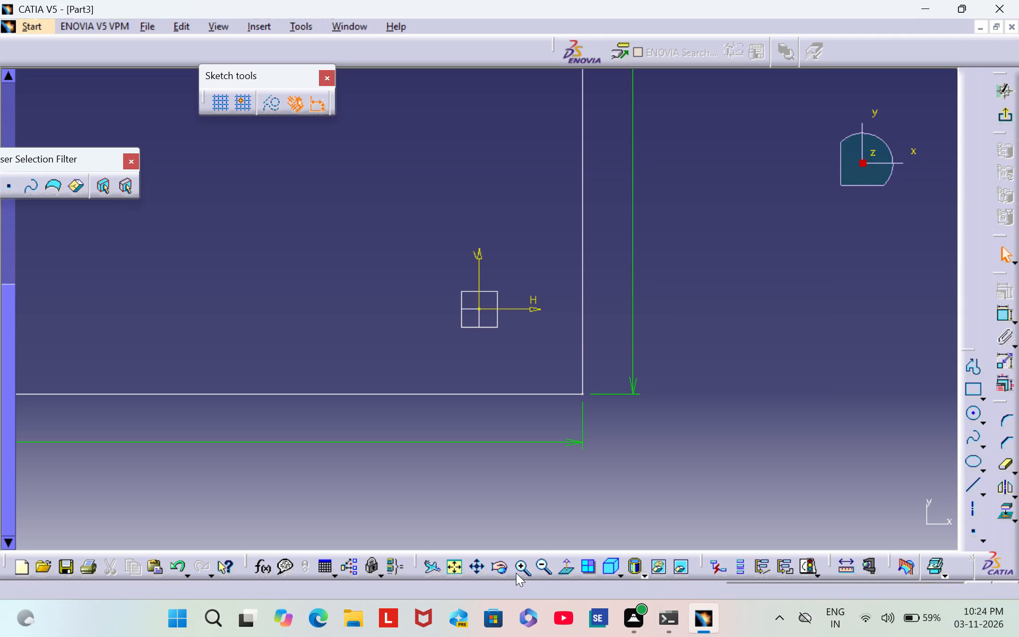
Move the 140 mm square by its top side so that it surrounds the sketch origin.
click(455, 567)
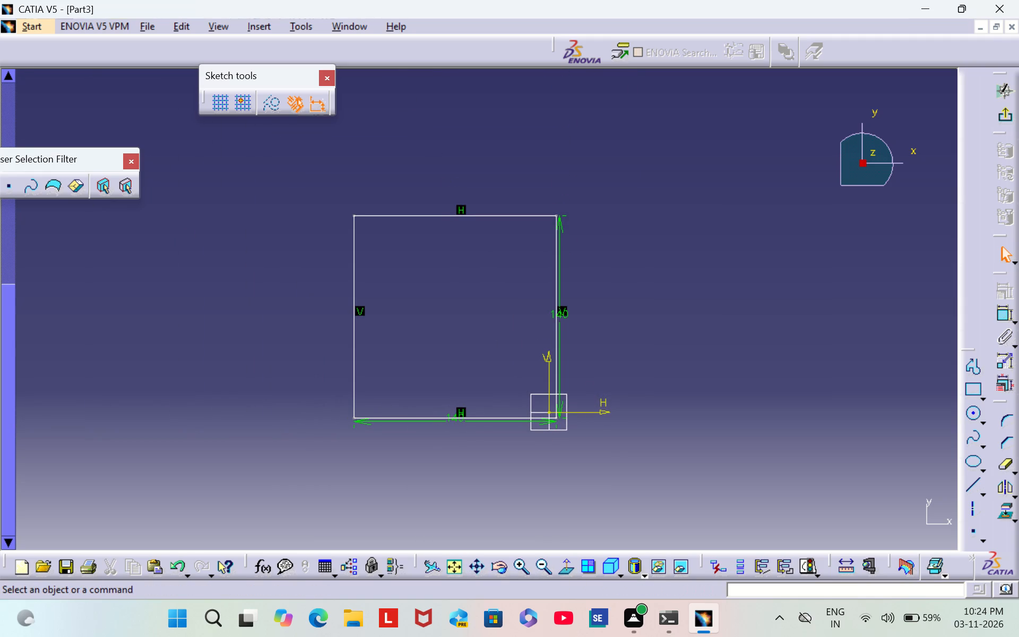
drag(436, 217, 504, 229)
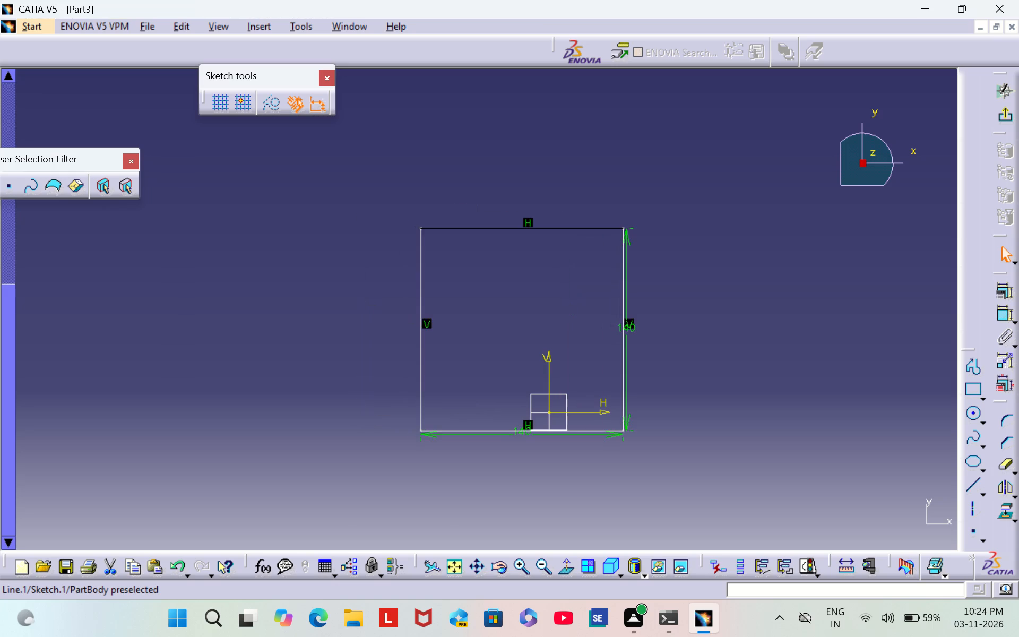
drag(504, 229, 534, 282)
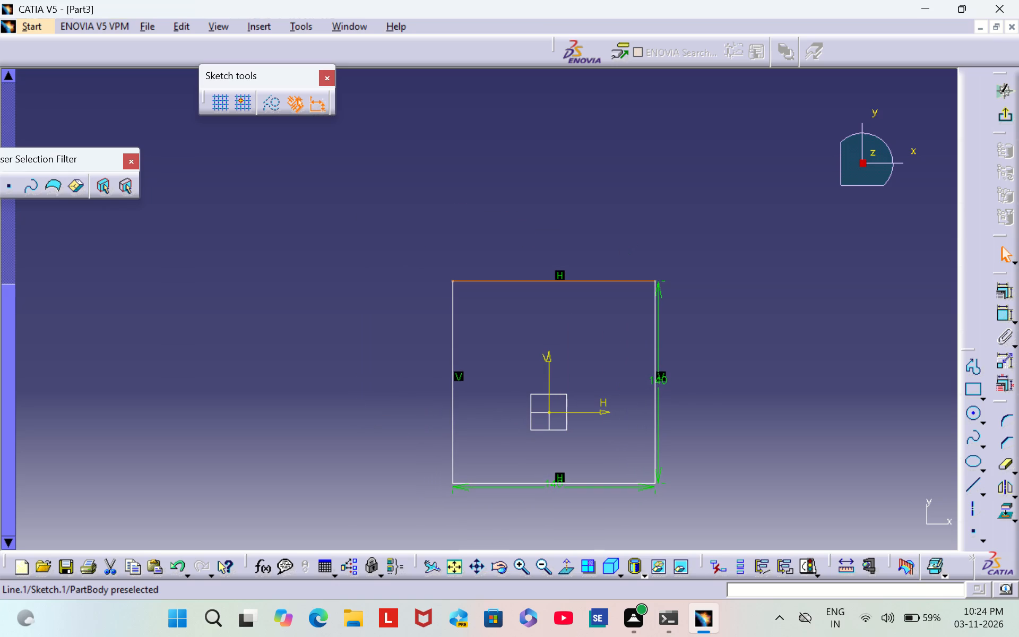
click(704, 398)
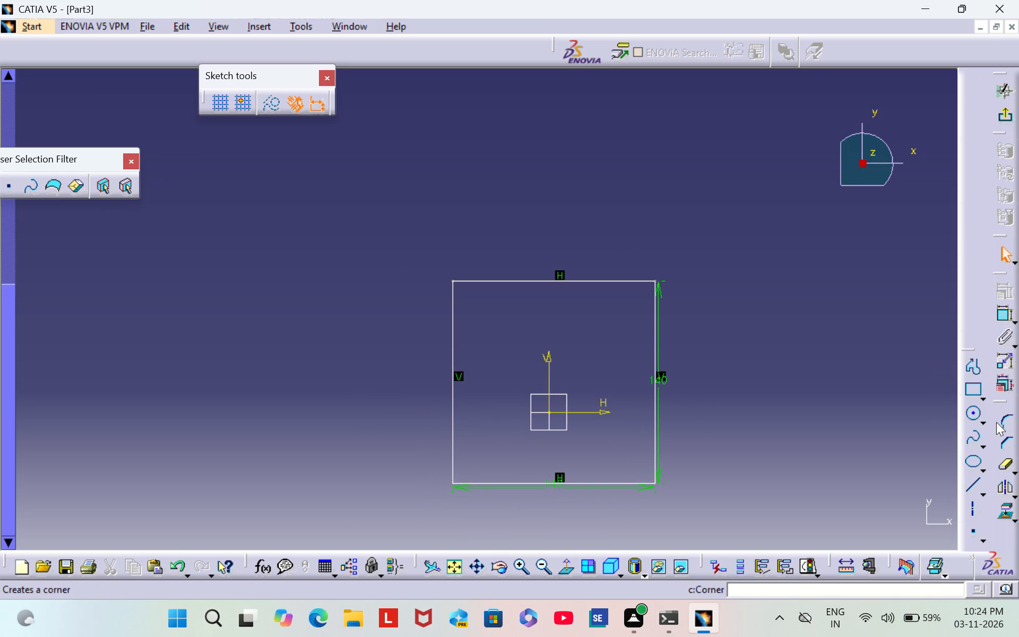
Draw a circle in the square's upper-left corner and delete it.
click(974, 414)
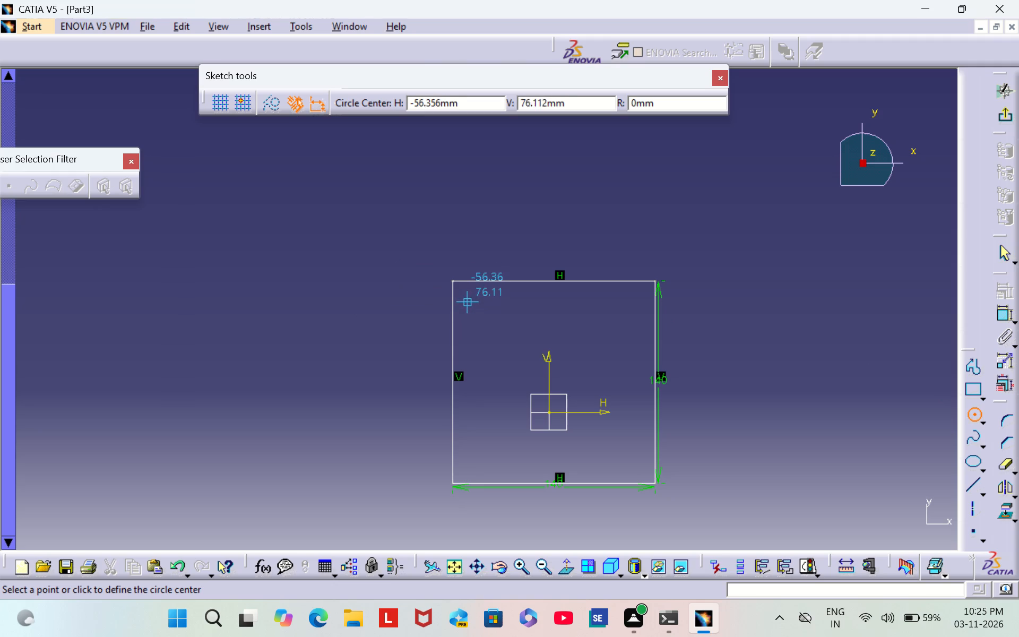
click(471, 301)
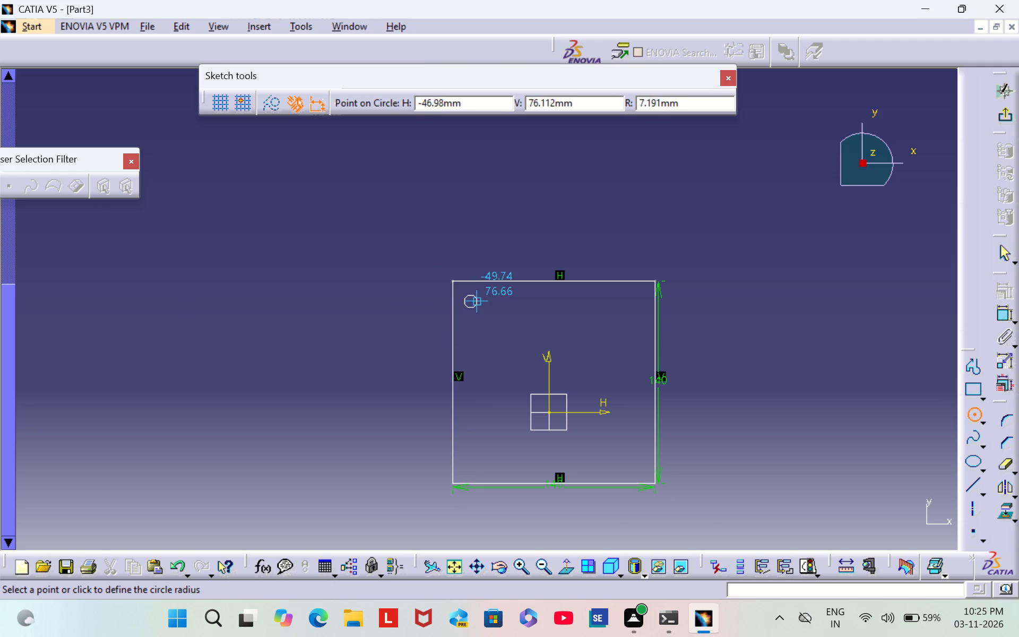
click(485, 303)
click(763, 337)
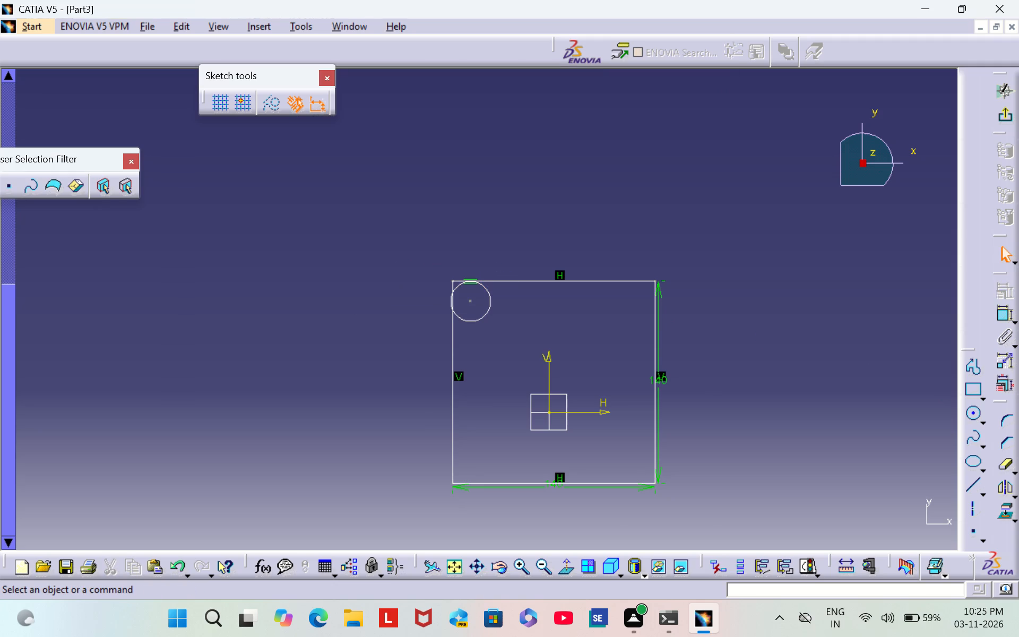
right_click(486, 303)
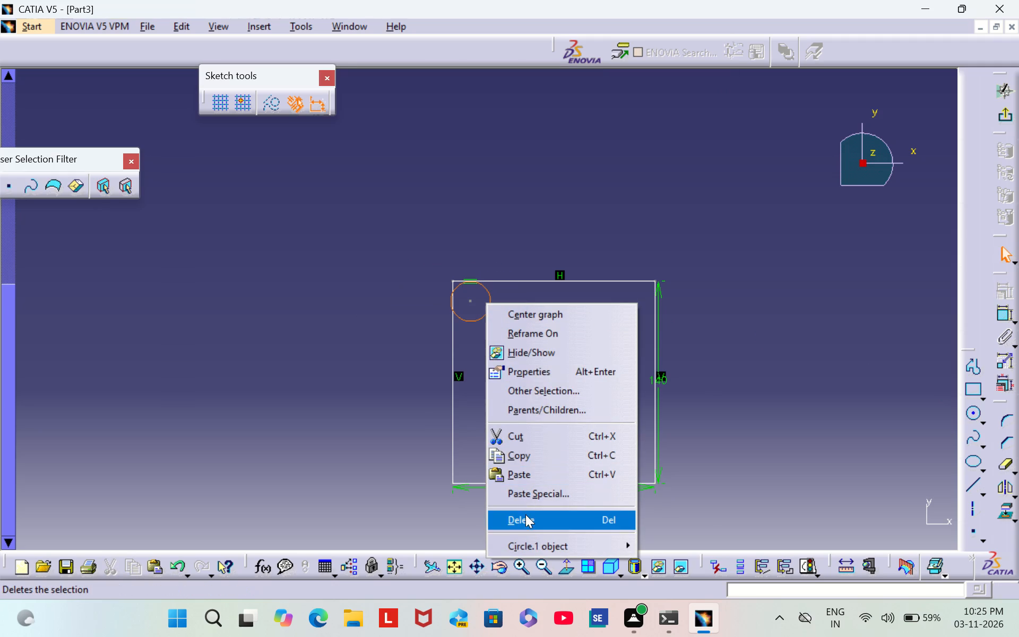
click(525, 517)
Draw two circles near the square's upper corners, centred at about (-49.8, 74.2) and (53.1, 74.2) mm.
triple_click(525, 561)
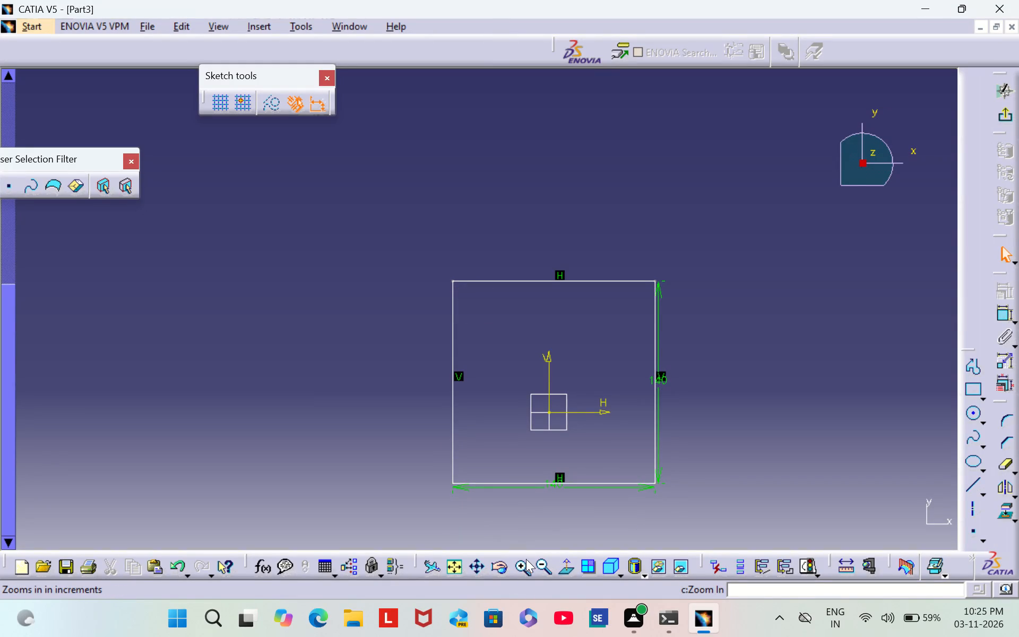
middle_drag(677, 455, 652, 323)
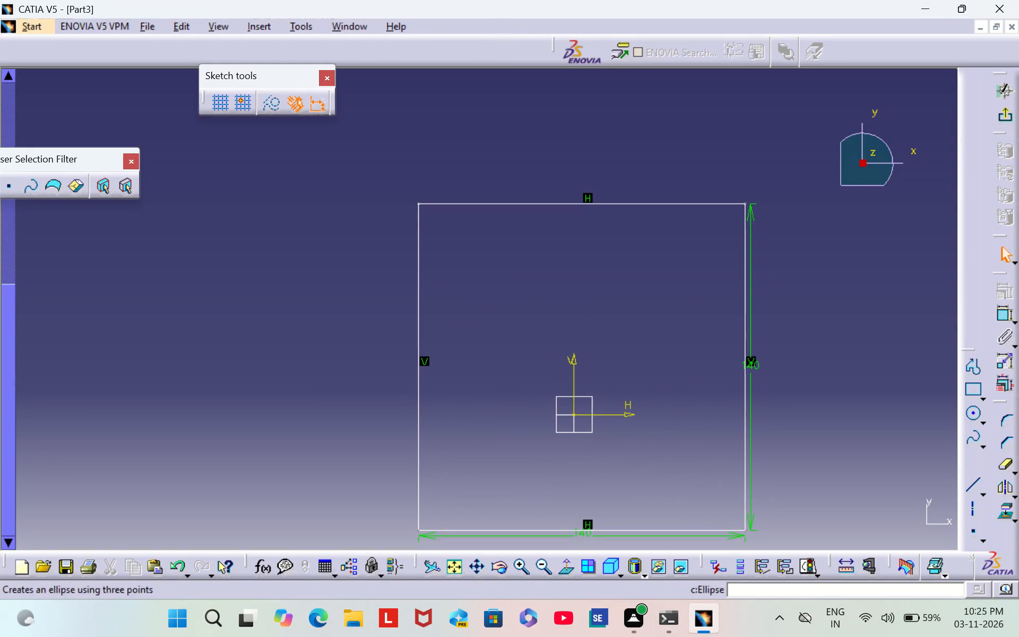
click(979, 415)
click(968, 420)
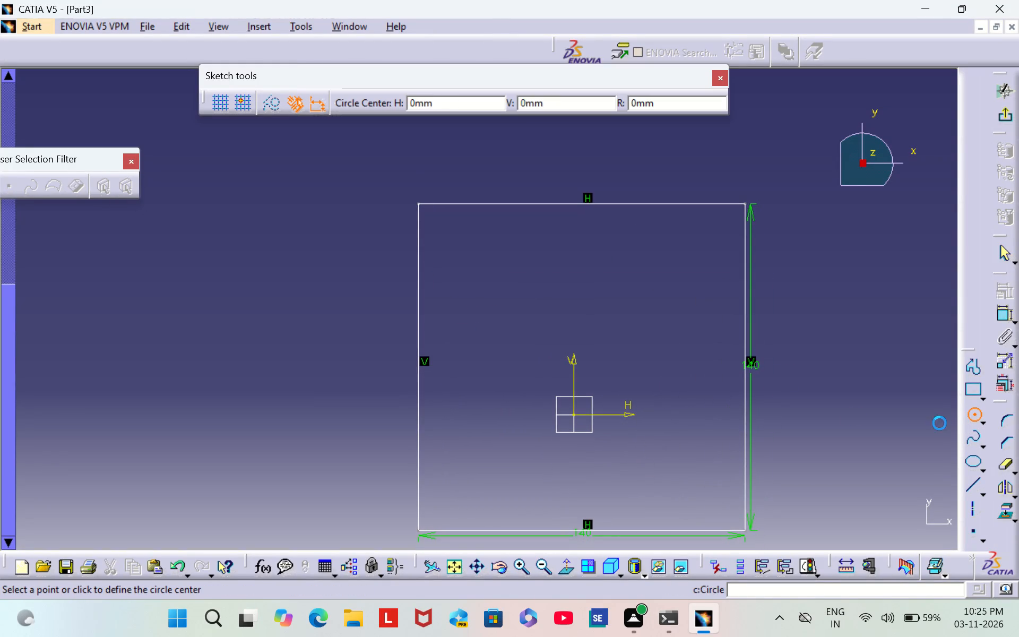
click(457, 241)
click(470, 252)
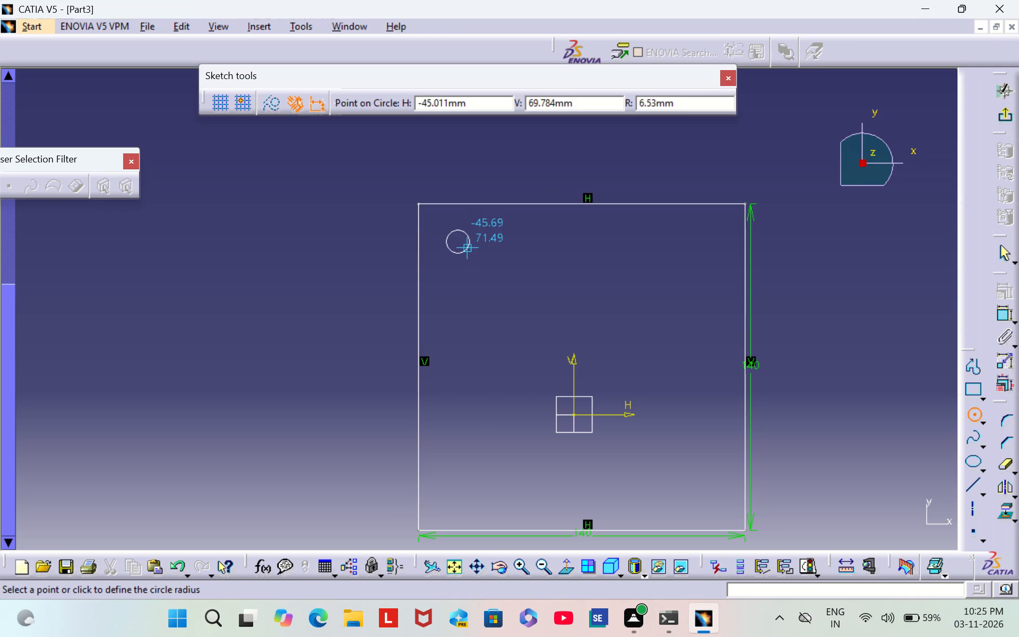
click(973, 410)
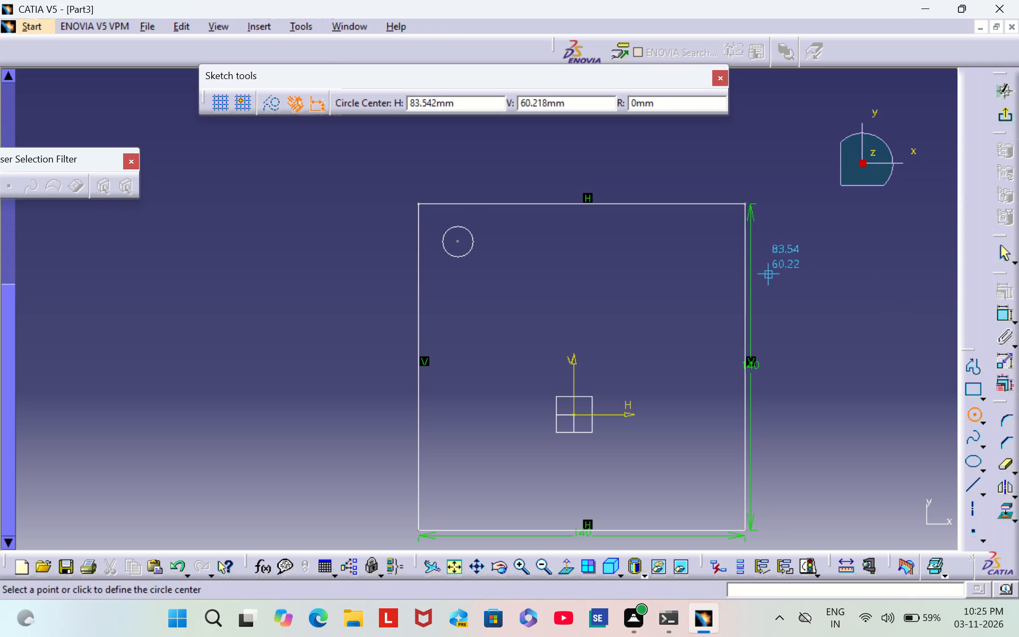
click(696, 243)
click(709, 255)
click(894, 446)
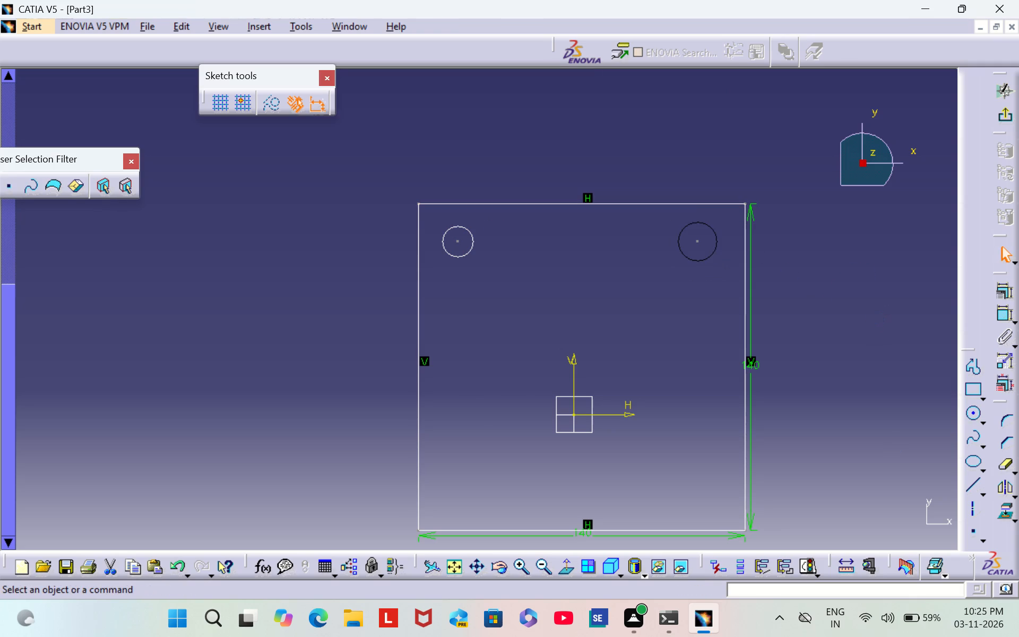
Draw two circles near the square's lower corners, aligned with the upper ones, centred at about (53.1, -30.7) and (-49.8, -30.7) mm.
click(973, 411)
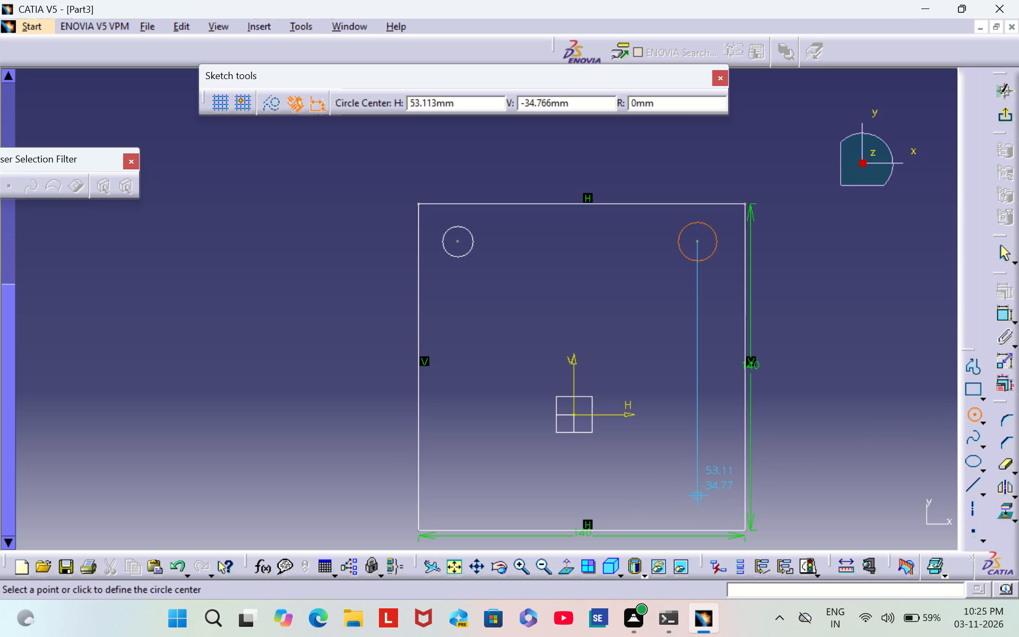
click(697, 484)
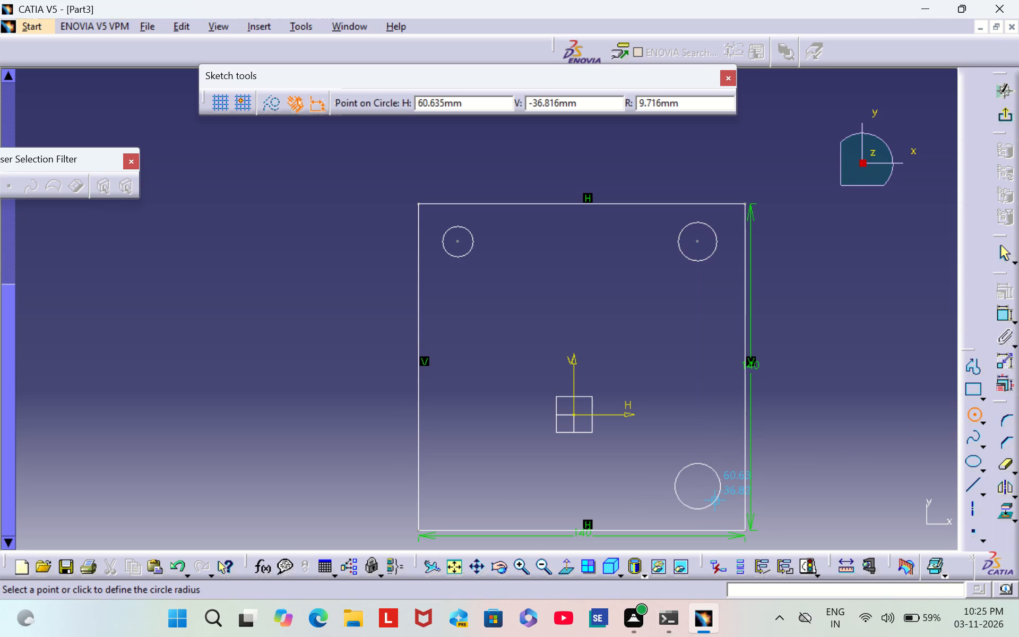
click(715, 499)
click(977, 411)
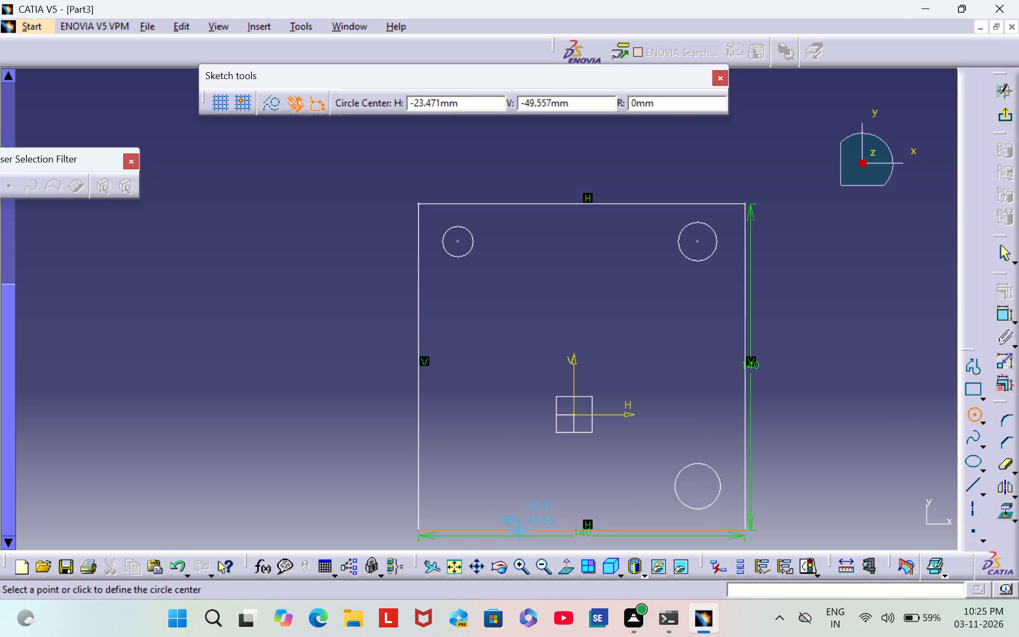
click(459, 487)
click(480, 494)
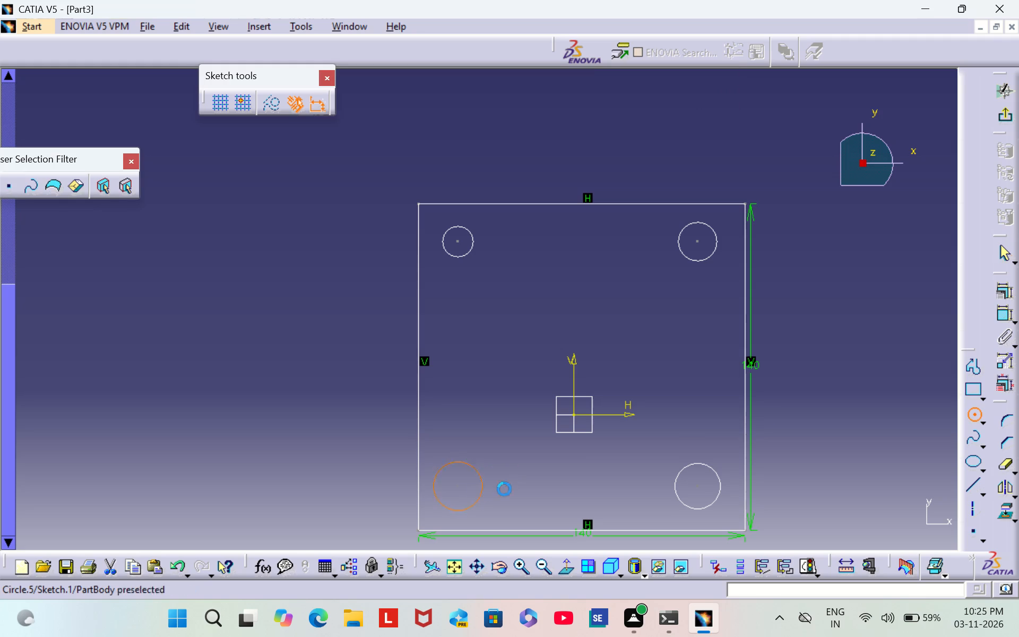
click(872, 400)
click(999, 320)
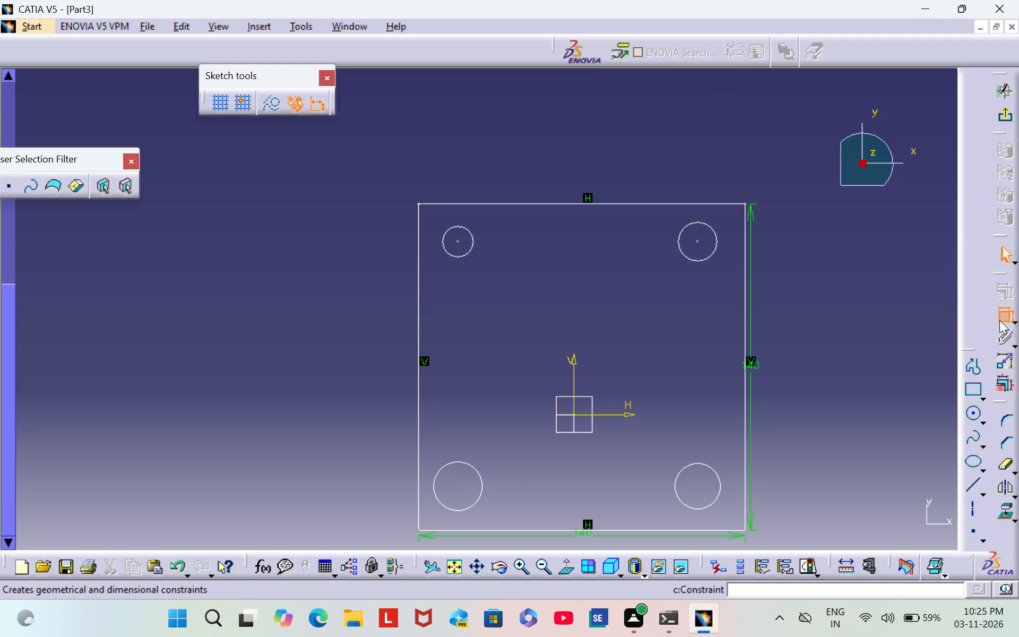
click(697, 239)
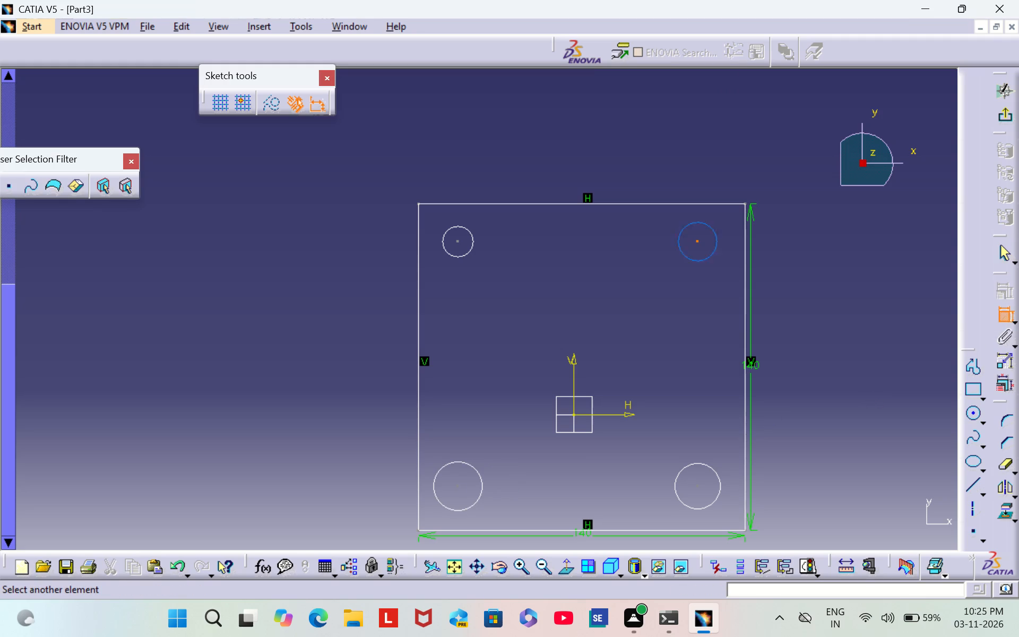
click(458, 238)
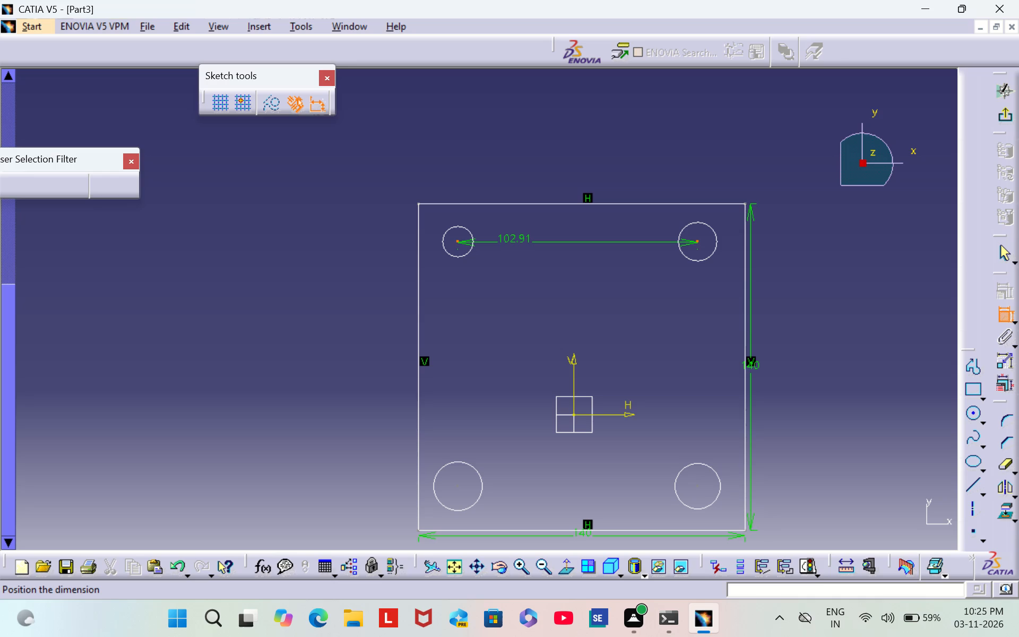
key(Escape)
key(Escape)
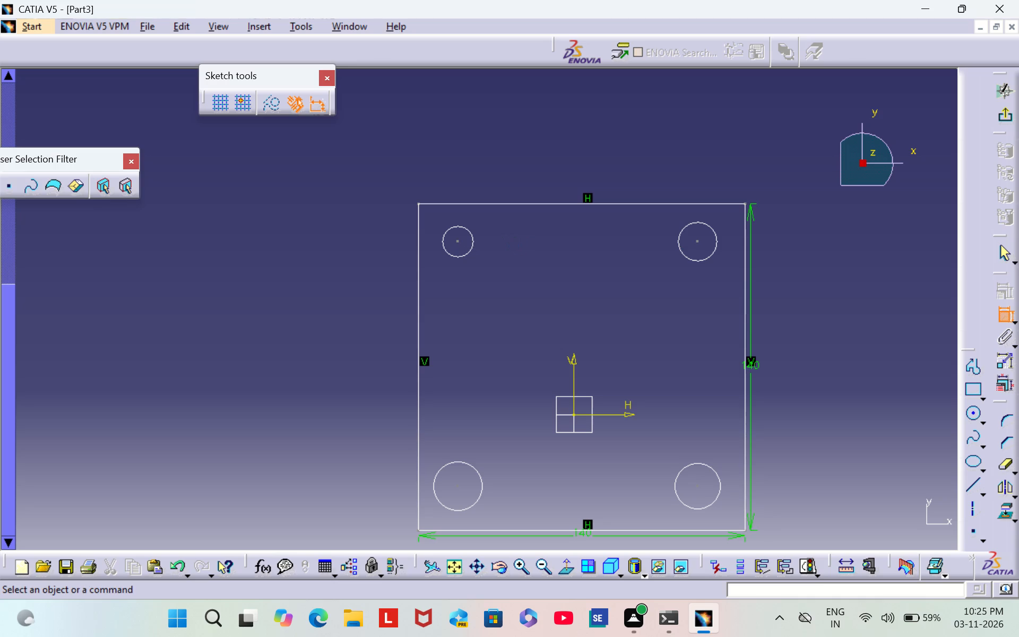
Dimension the upper-right circle's centre from the square's right side and set the distance to 20 mm.
double_click(1005, 316)
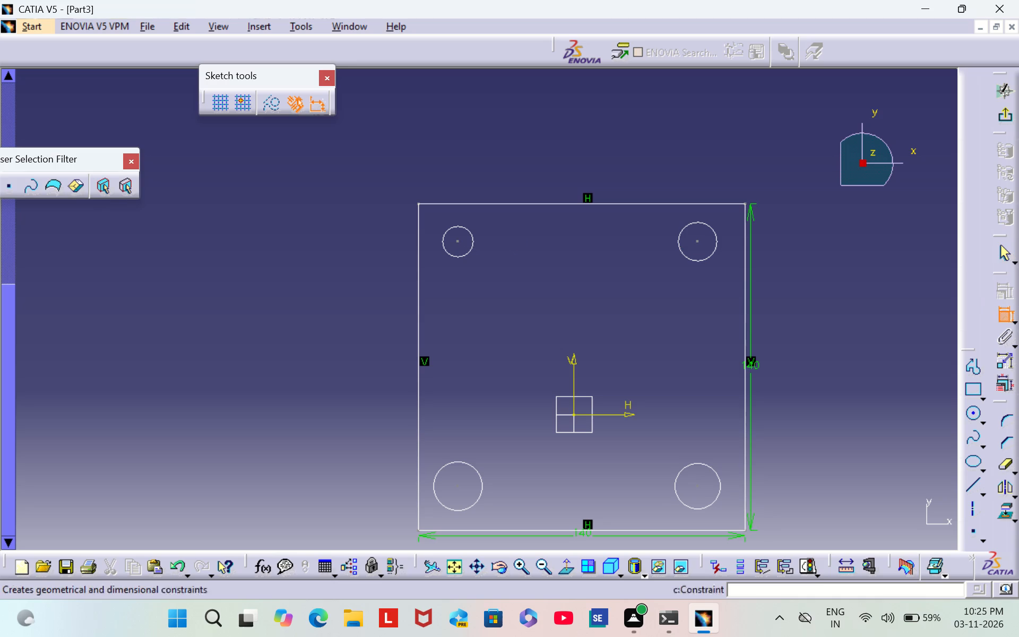
click(697, 240)
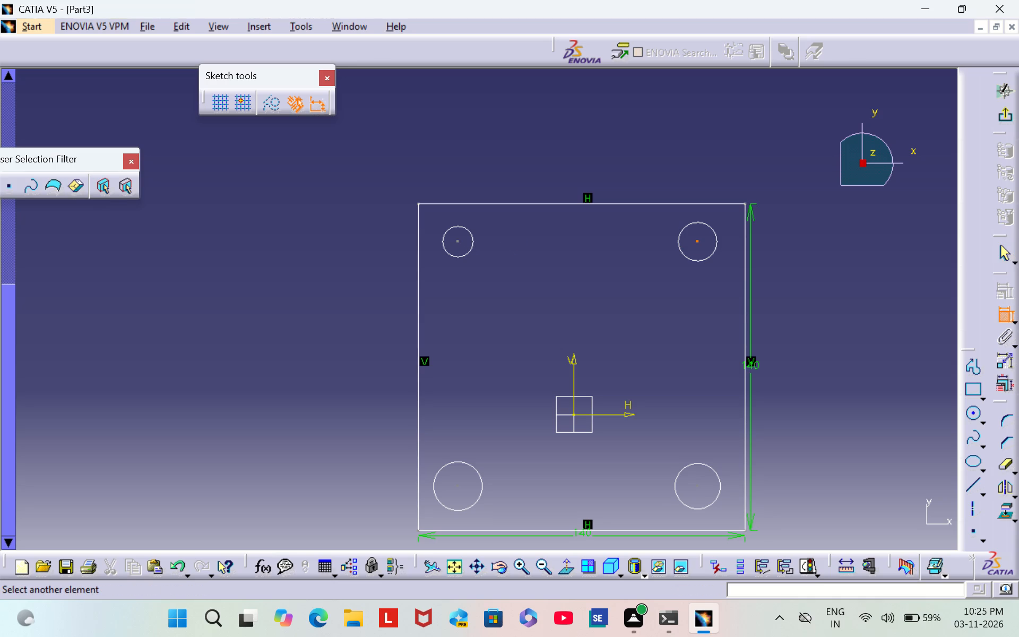
click(745, 252)
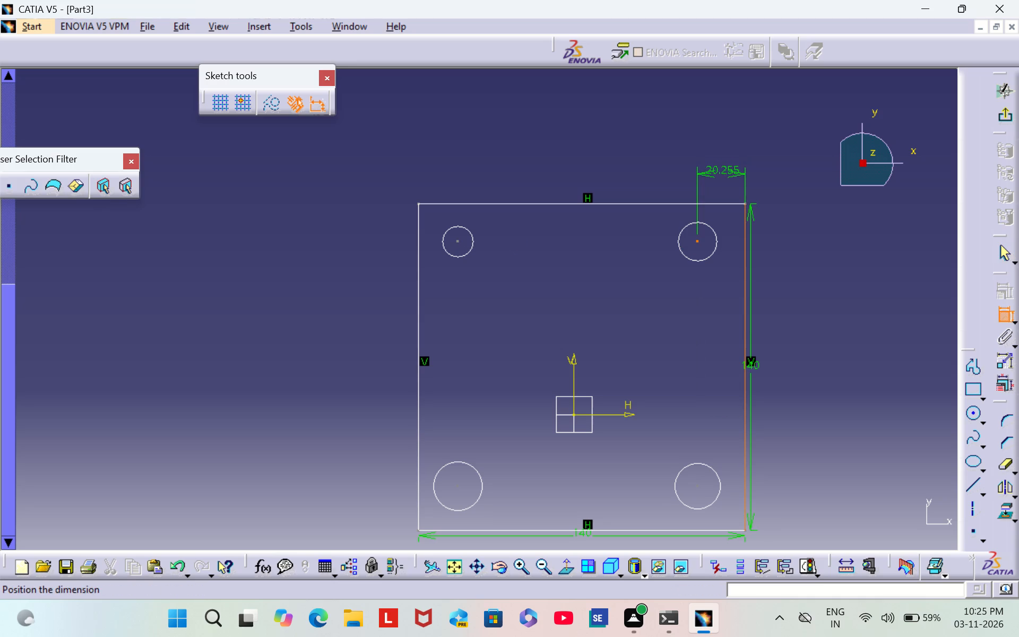
click(725, 179)
double_click(729, 176)
key(BackSpace)
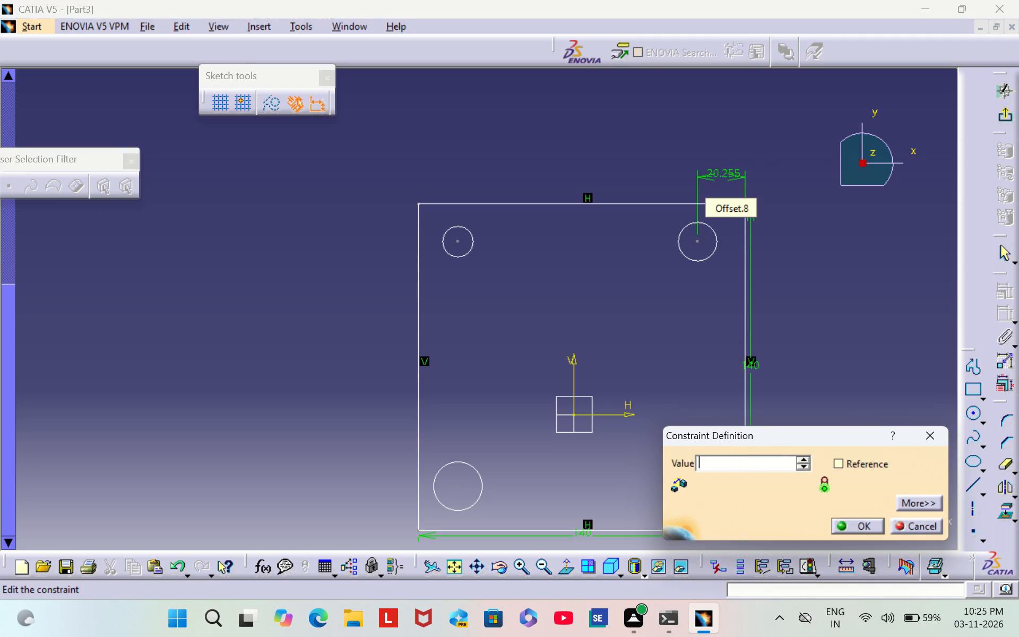
text(20)
key(Return)
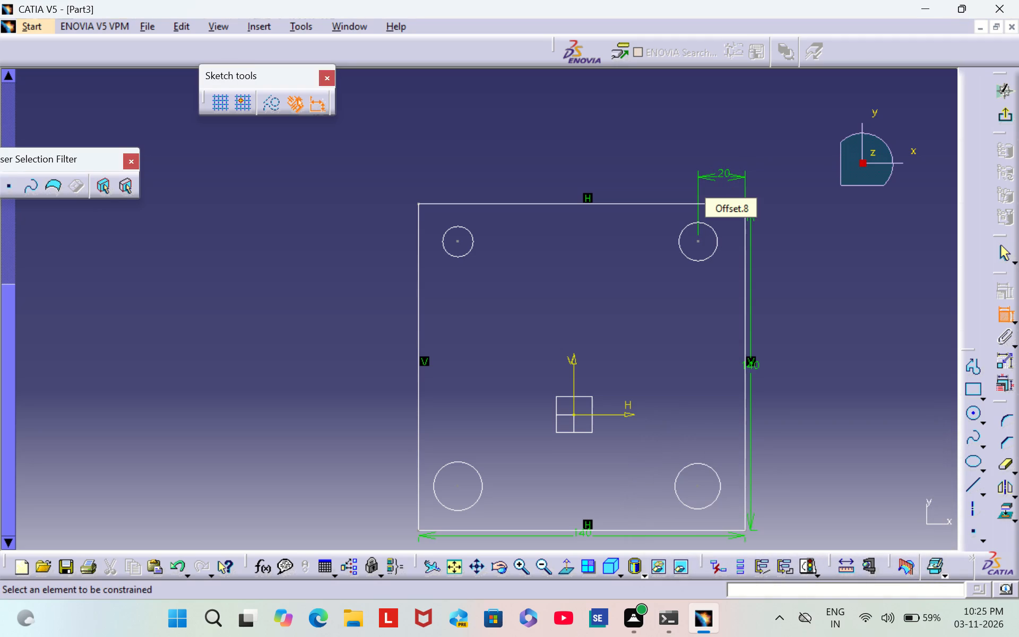
Try to dimension the upper-right circle's centre from the square's top side, and leave the constraint command.
click(678, 202)
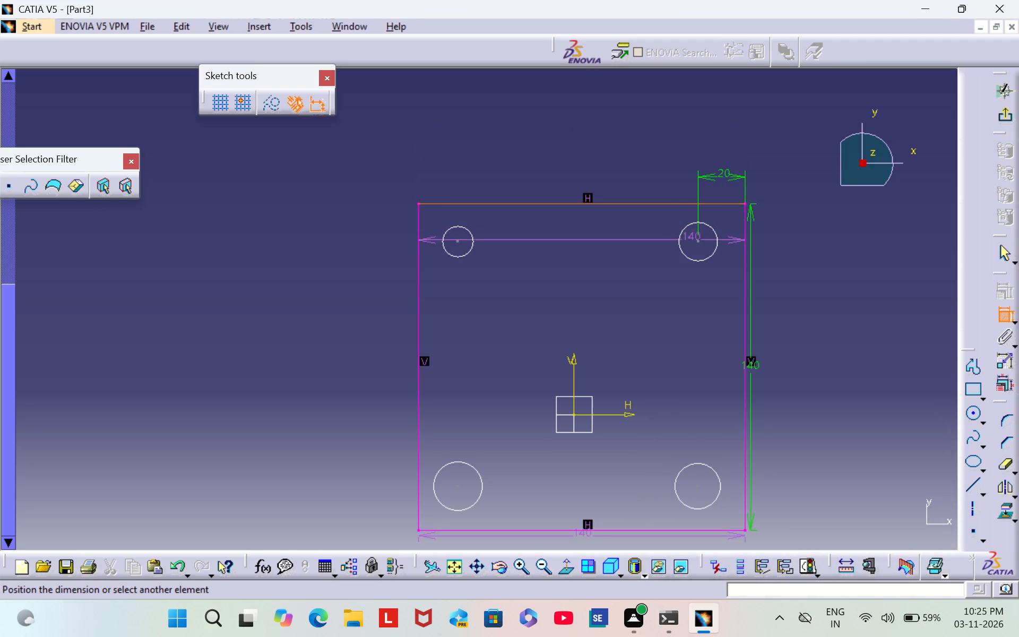
click(696, 240)
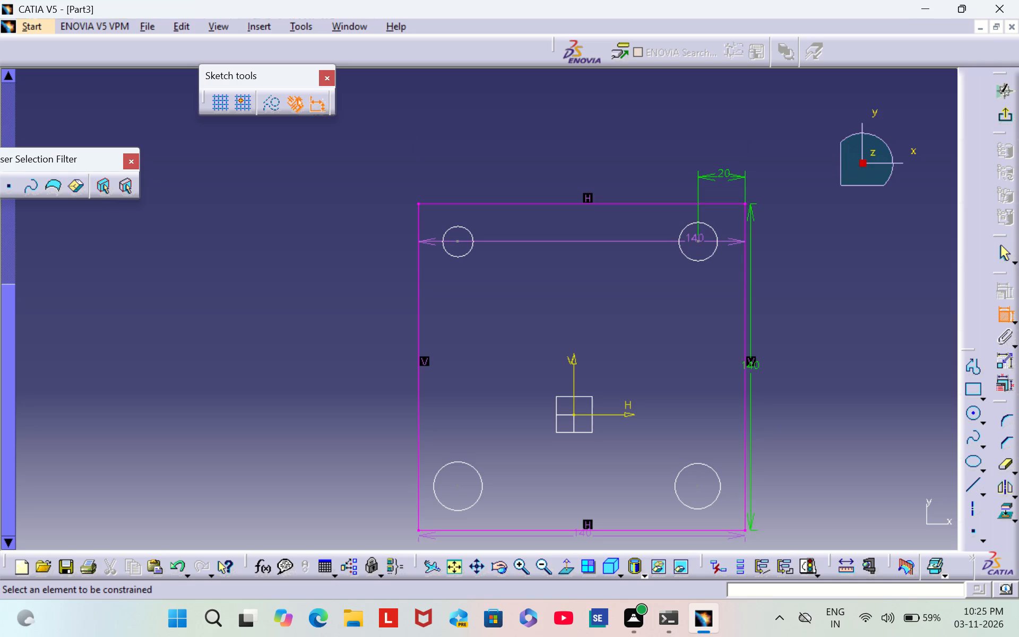
key(Escape)
key(Escape)
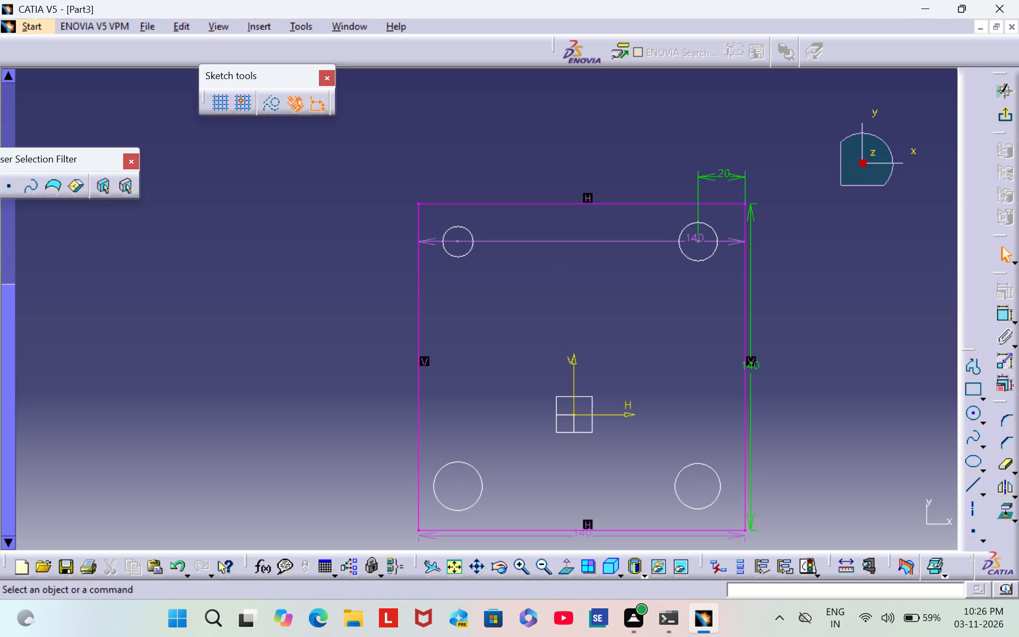
Dimension the upper-right circle's centre from the square's top side and set the distance to 20 mm.
right_click(638, 240)
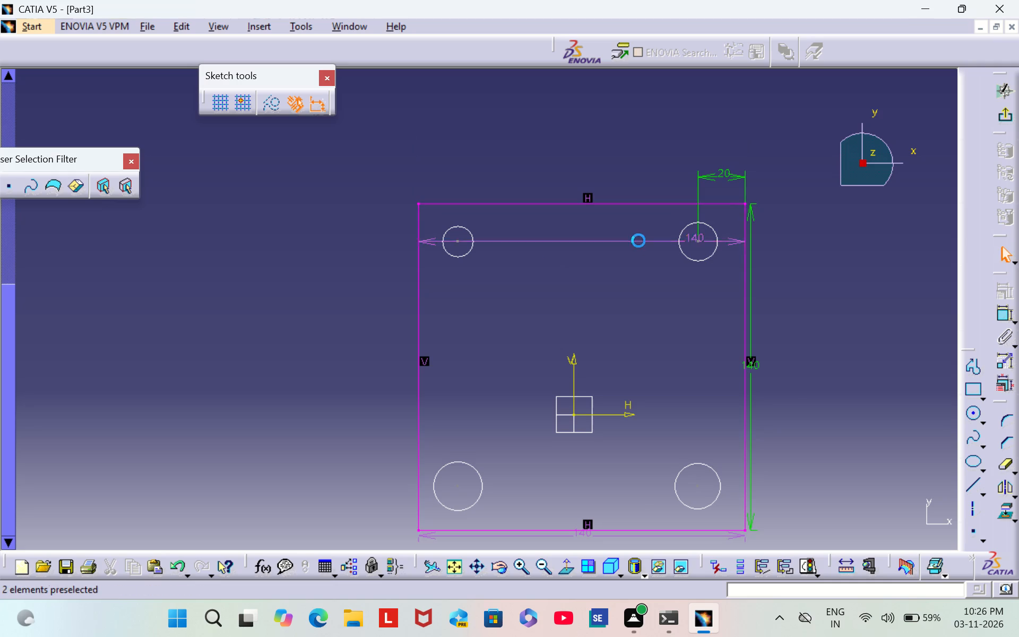
click(676, 455)
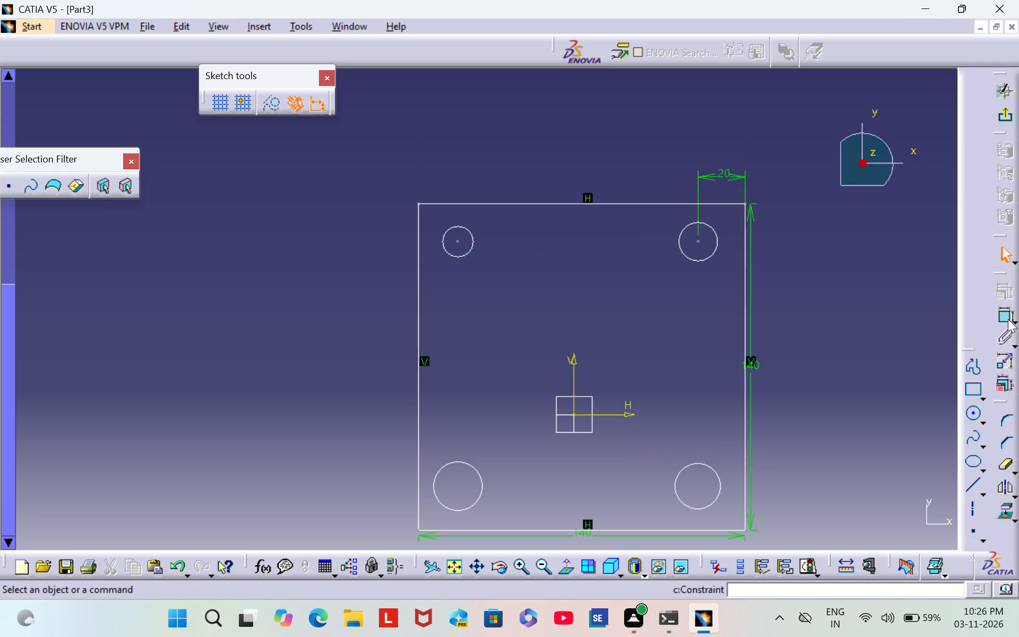
double_click(1006, 319)
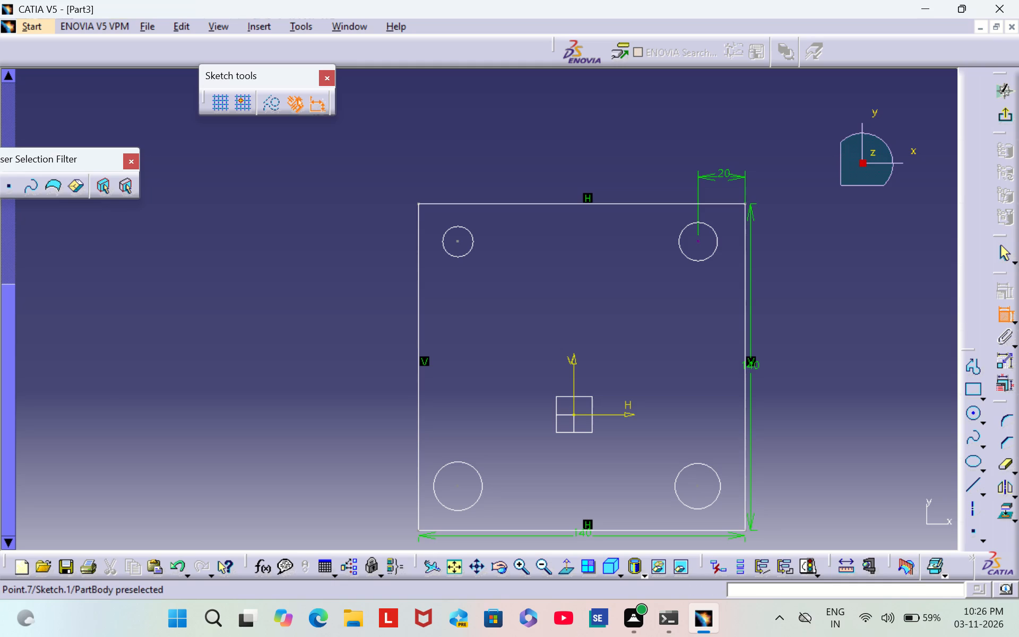
click(700, 240)
click(702, 203)
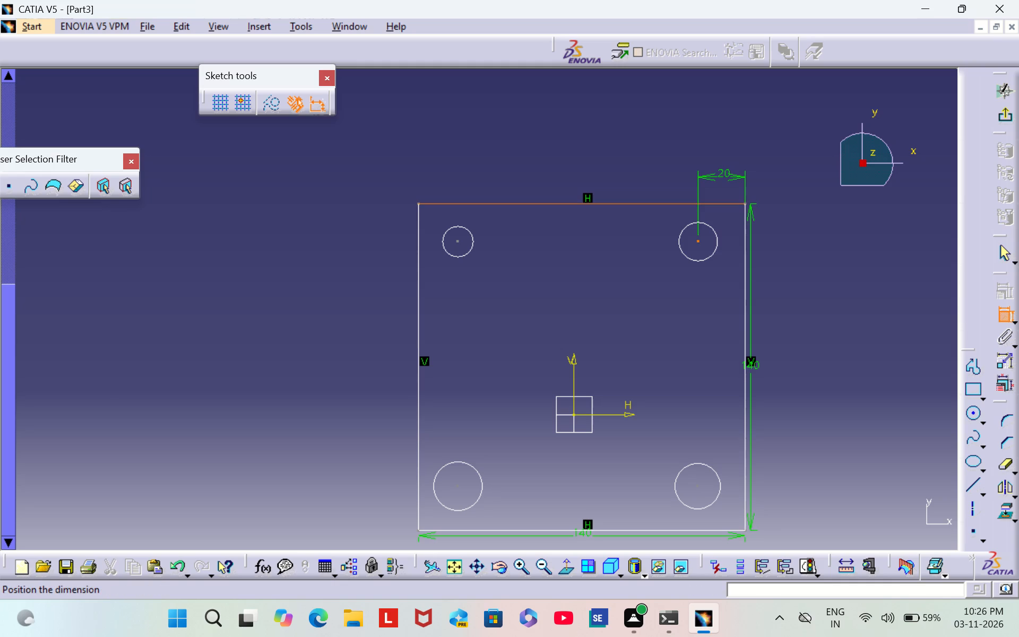
click(801, 226)
double_click(803, 225)
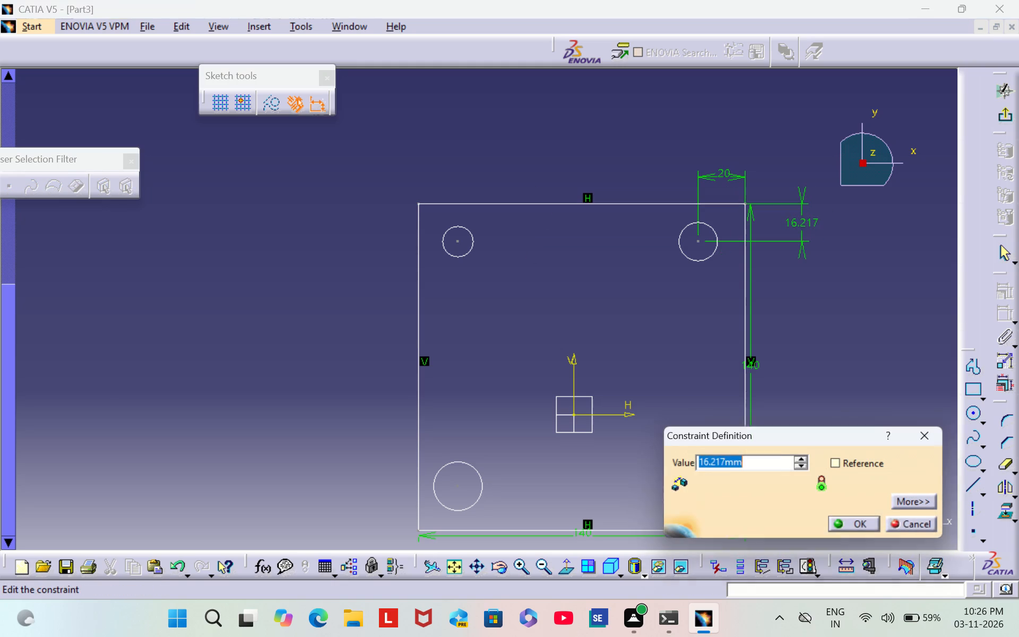
key(BackSpace)
text(20)
key(Return)
click(860, 336)
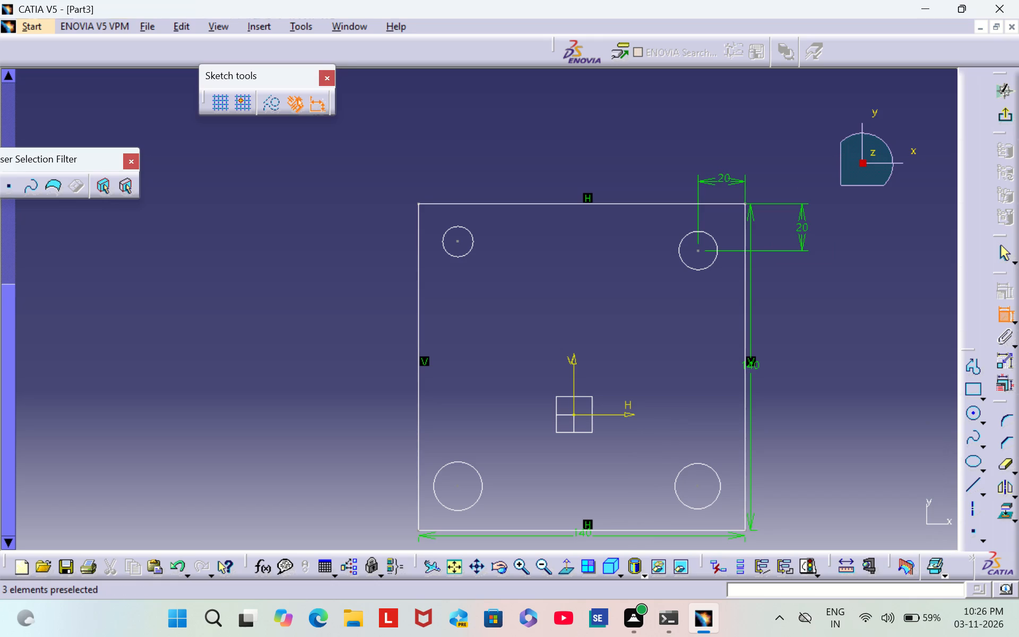
Dimension the lower-right circle's centre from the square's bottom side and set the distance to 20 mm.
scroll(817, 373, down, 1)
middle_drag(817, 373, 780, 216)
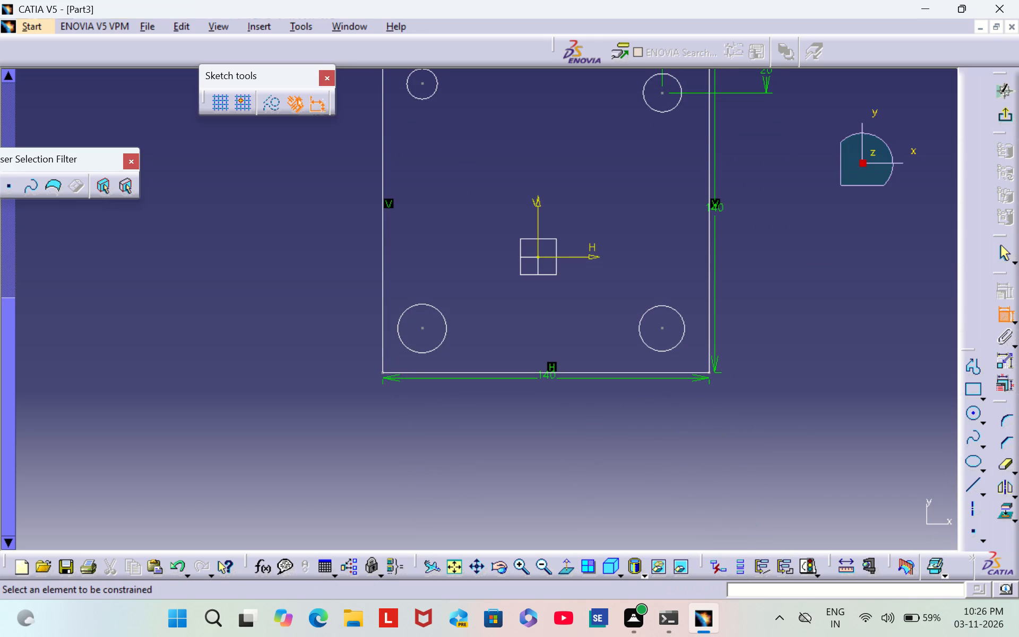
click(662, 327)
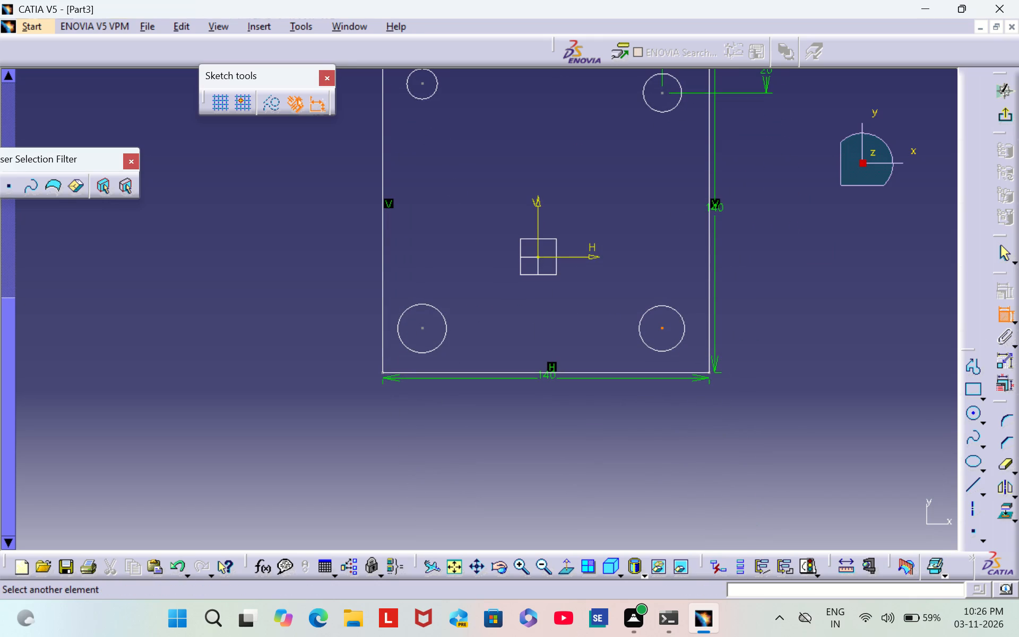
click(659, 373)
click(784, 353)
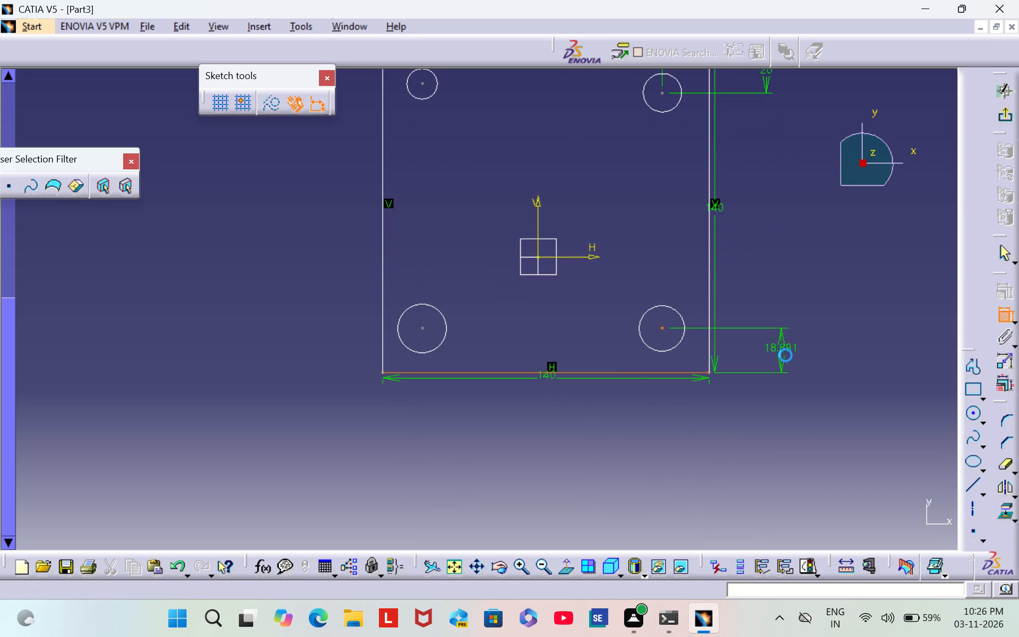
click(780, 351)
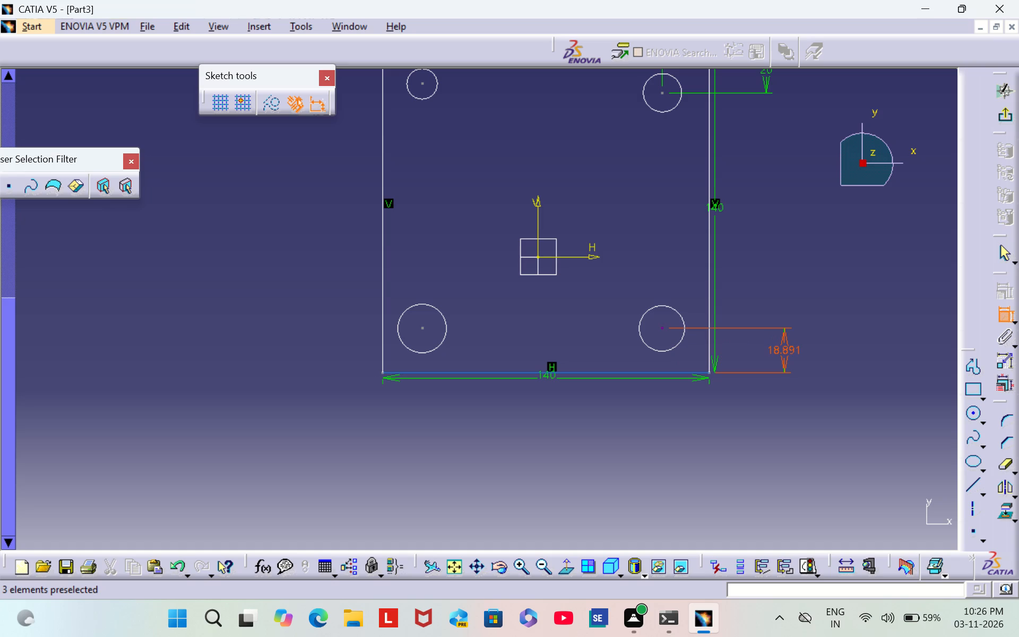
double_click(788, 346)
key(BackSpace)
text(20)
key(Return)
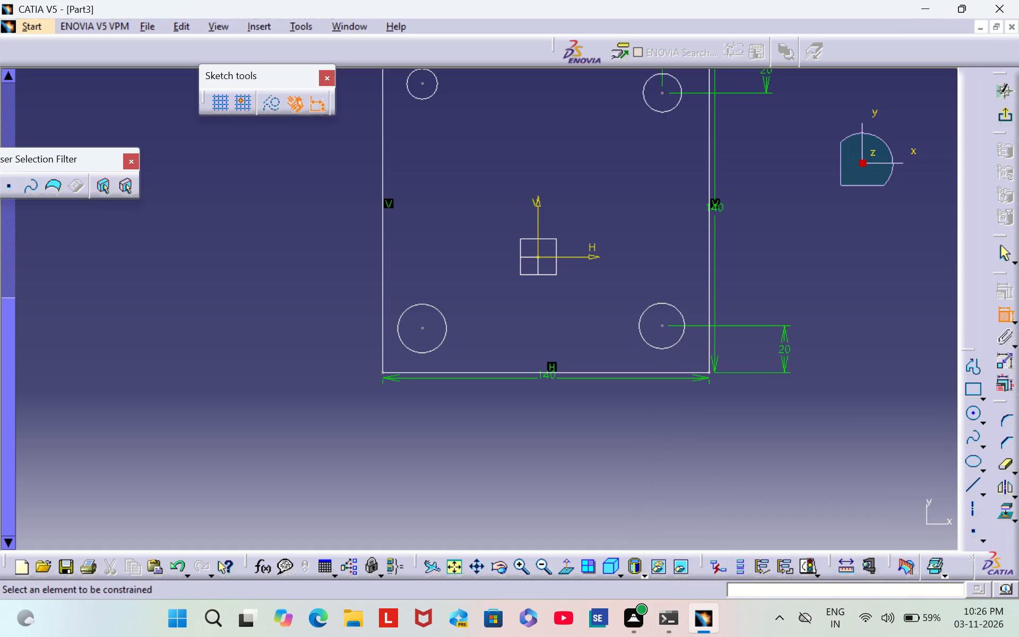
click(812, 312)
Dimension the lower-right circle's centre from the square's right side and set the distance to 20 mm.
click(660, 326)
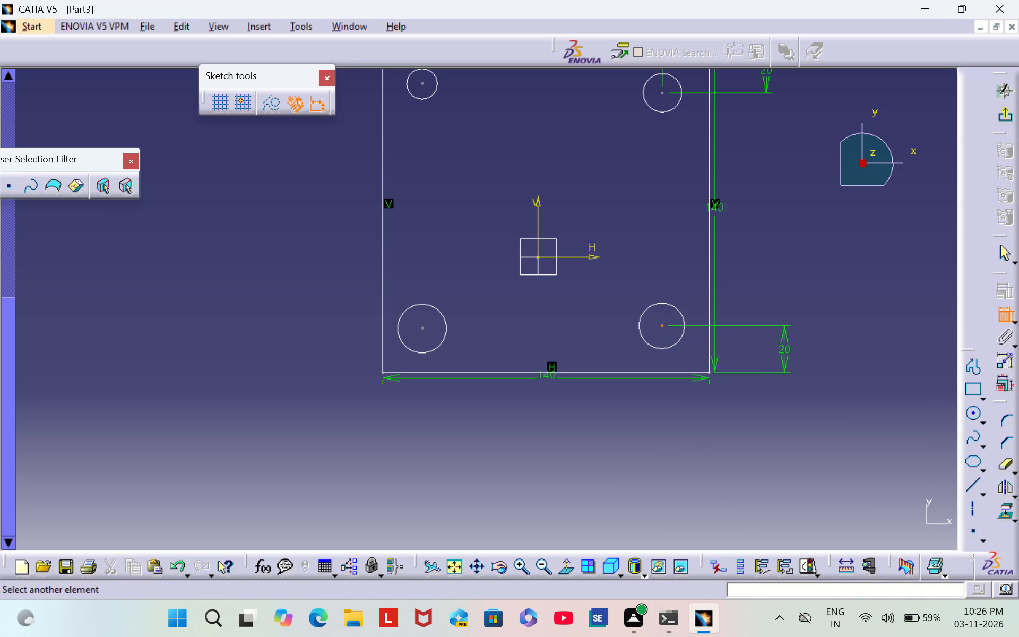
click(707, 312)
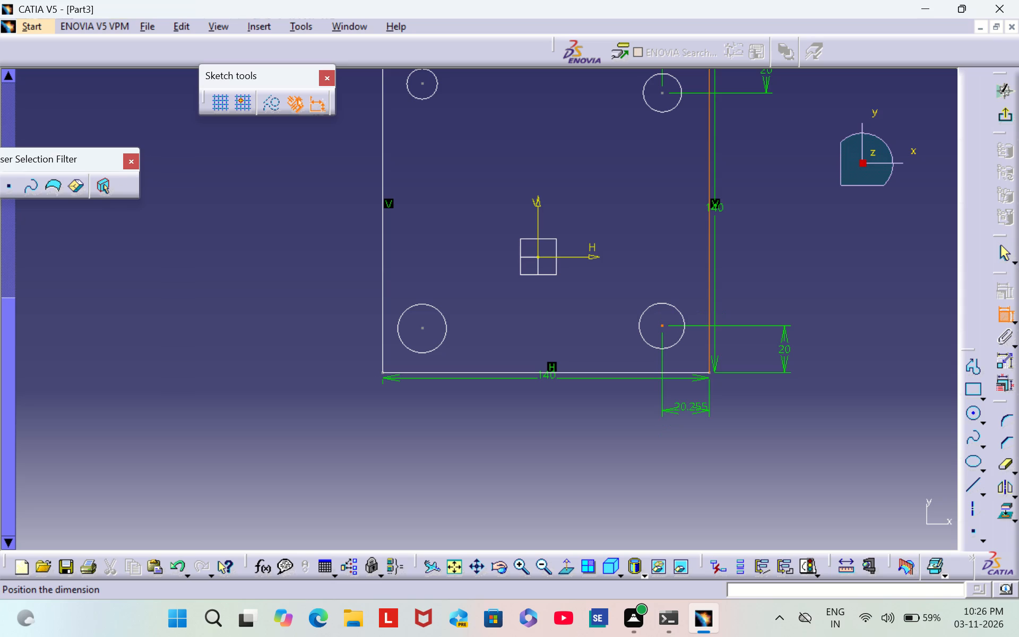
click(691, 407)
click(686, 406)
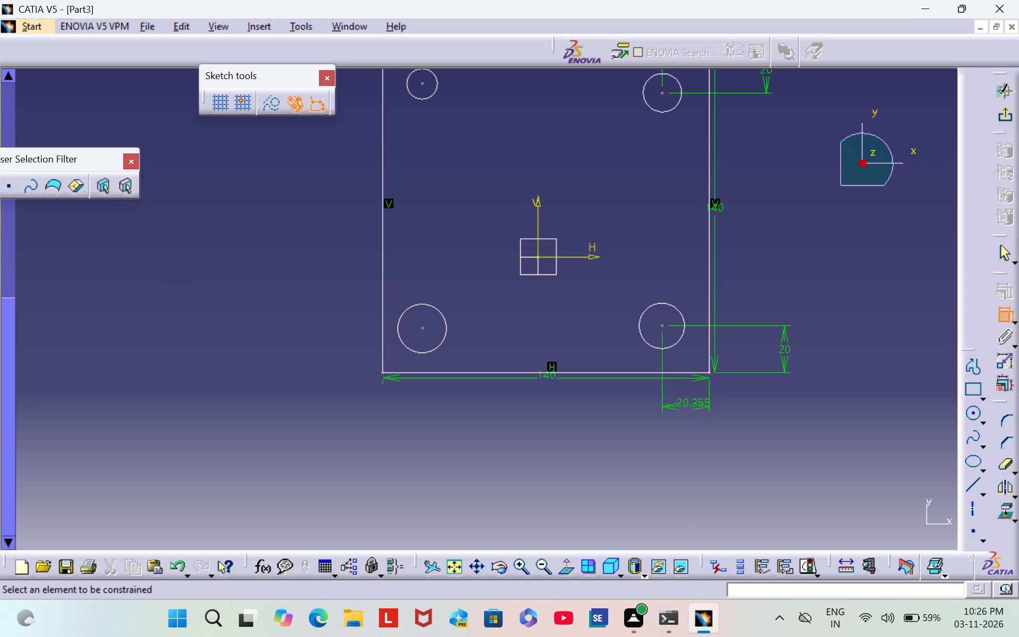
double_click(692, 401)
key(BackSpace)
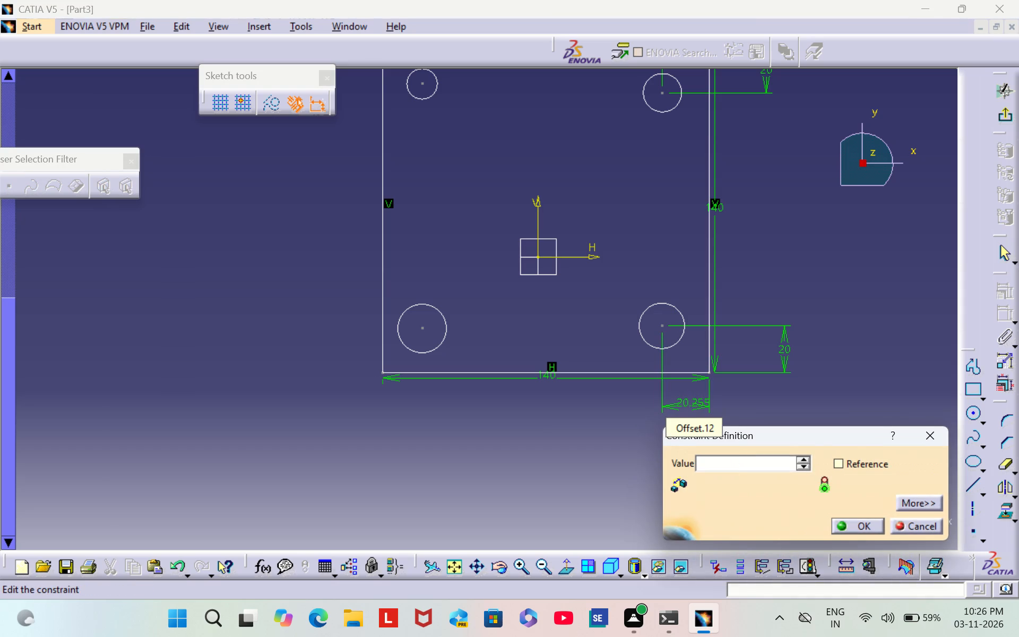
key(2)
key(0)
key(Return)
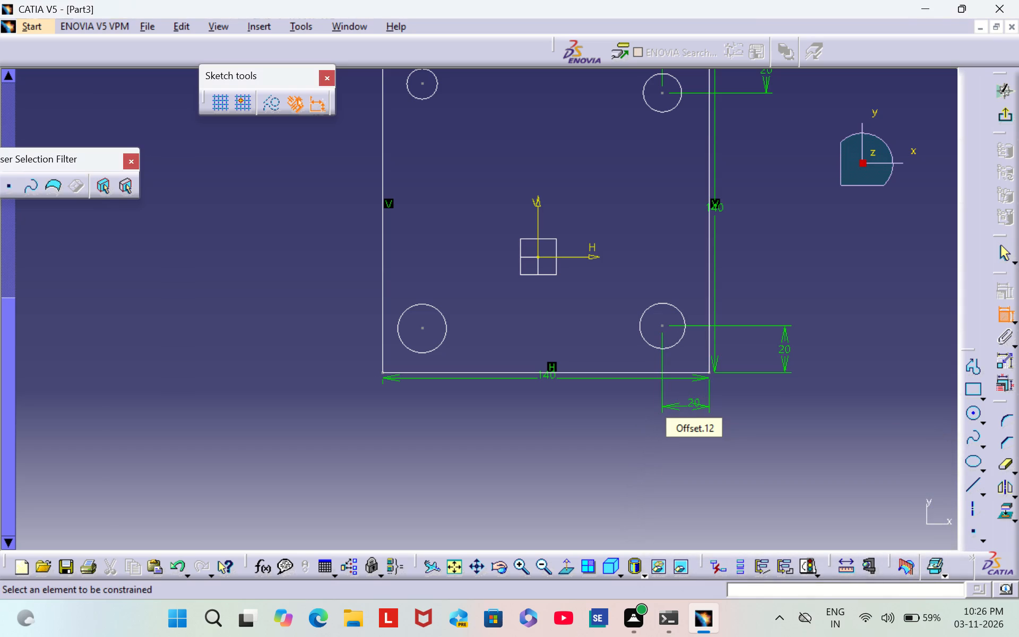
click(513, 495)
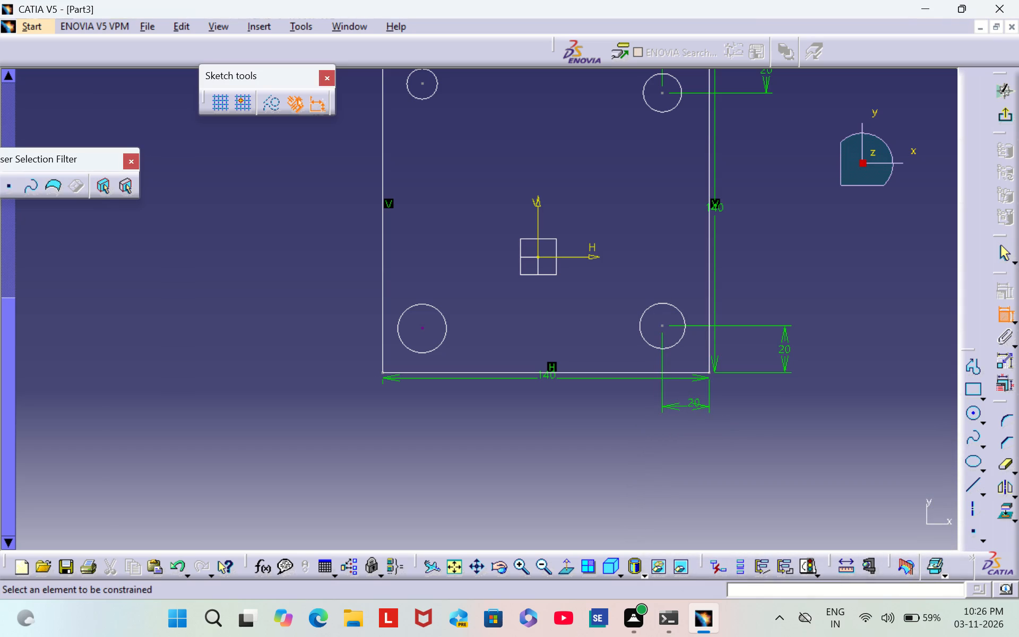
Dimension the lower-left circle's centre from the square's left side and set the distance to 20 mm.
click(423, 327)
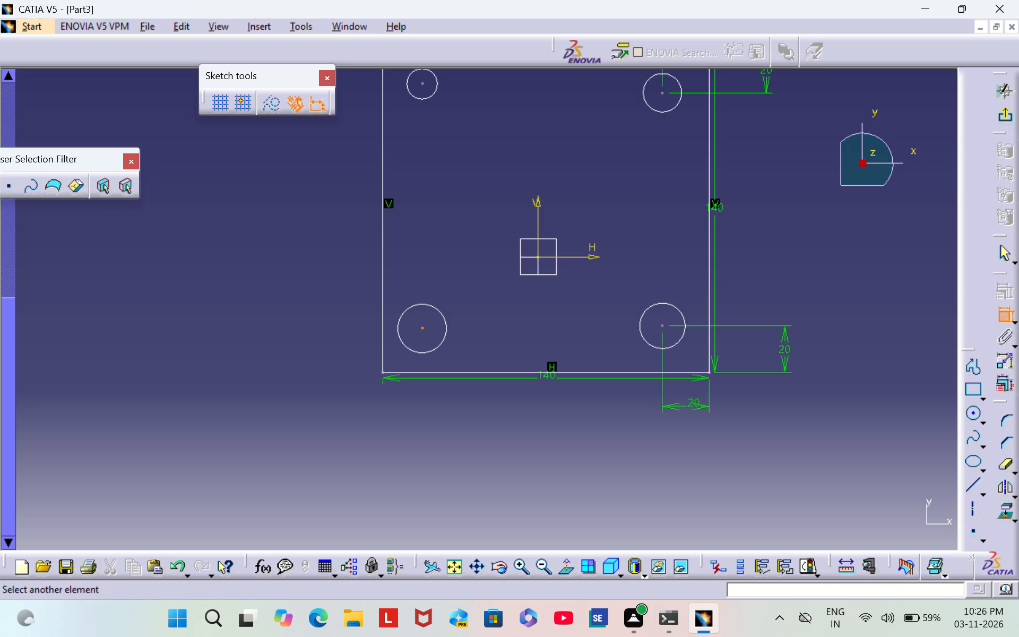
click(382, 349)
click(399, 402)
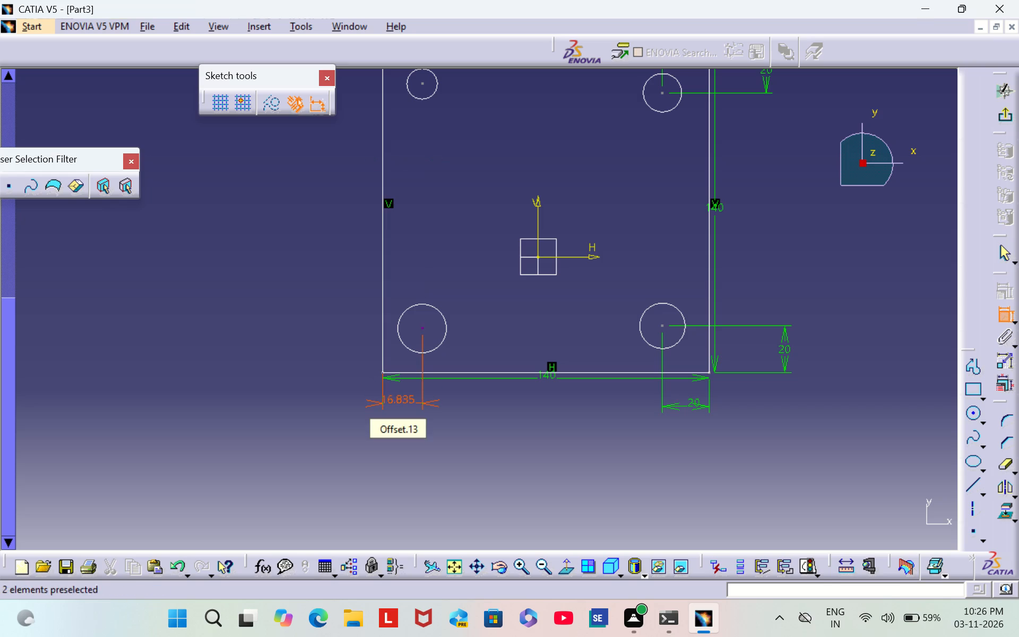
double_click(397, 398)
key(BackSpace)
text(20)
key(Return)
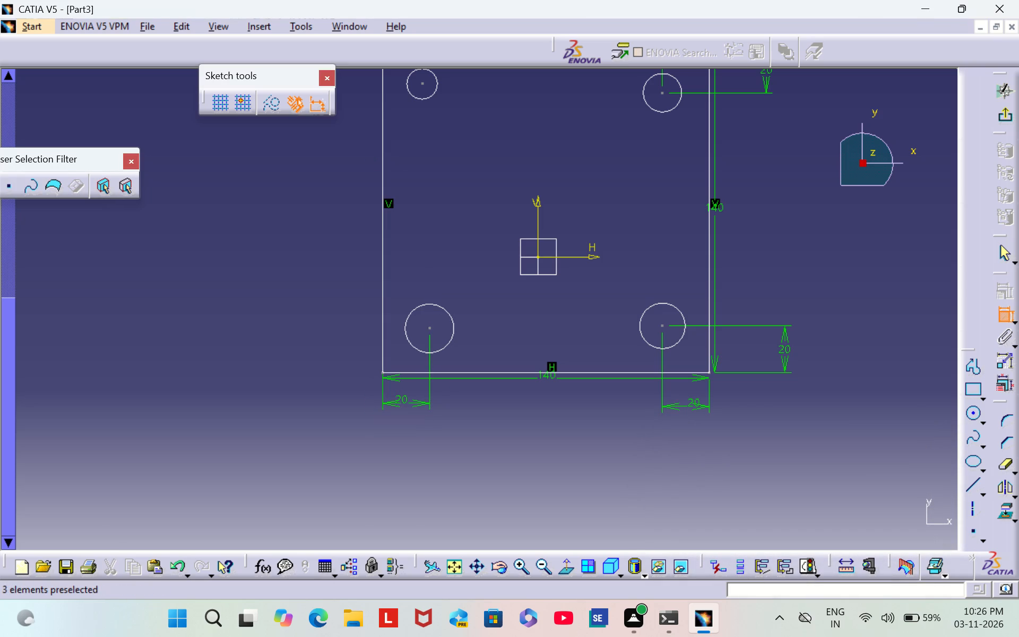
Dimension the lower-left circle's centre from the square's bottom side and set the distance to 20 mm.
click(431, 327)
click(447, 374)
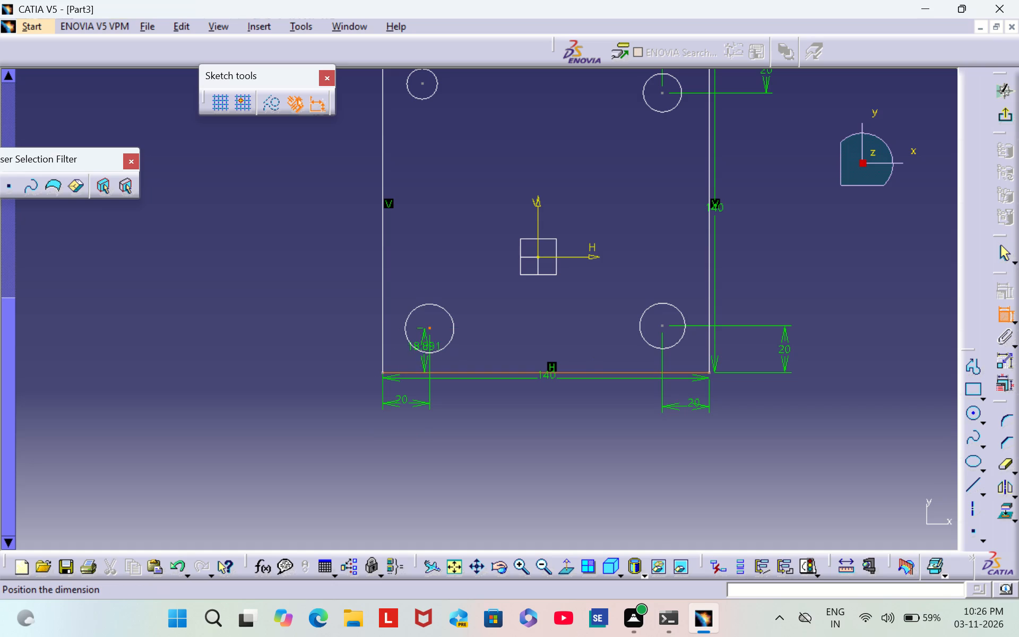
click(359, 359)
double_click(359, 352)
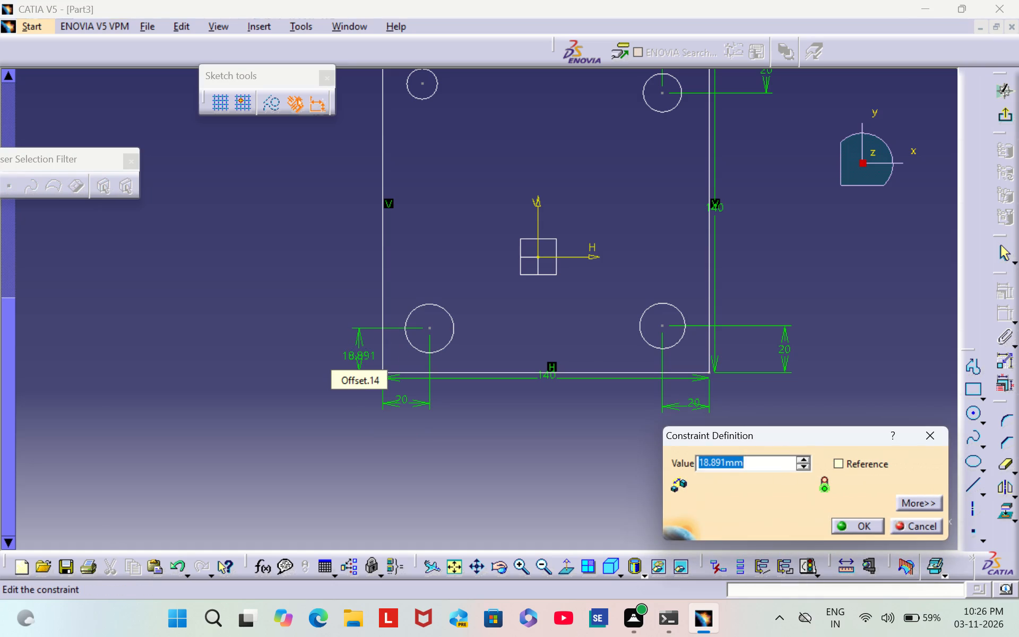
key(BackSpace)
text(20)
key(Return)
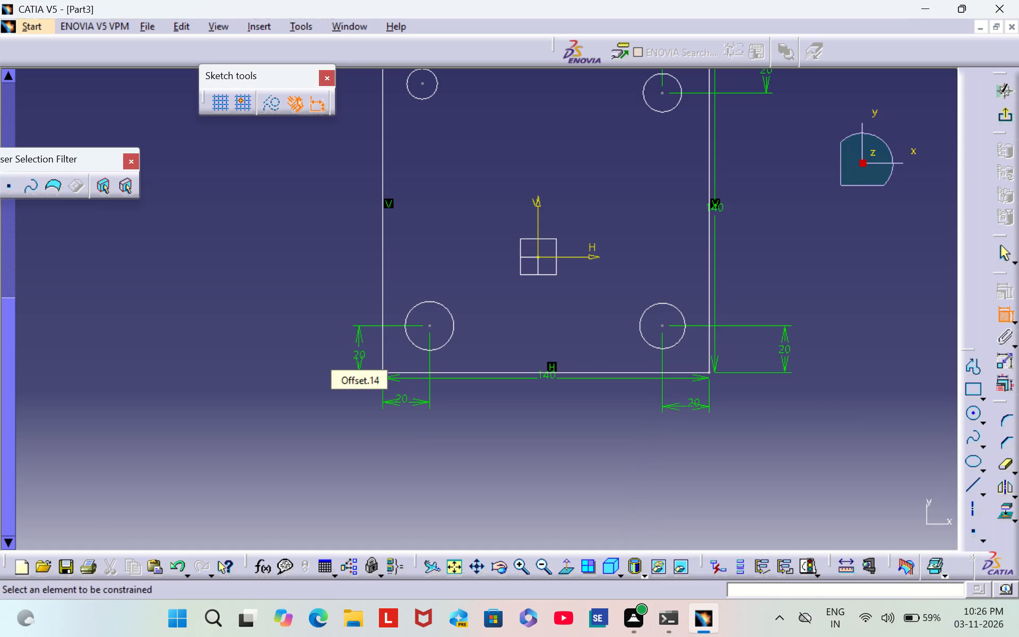
click(349, 240)
Dimension the upper-left circle's centre from the square's top side and set the distance to 20 mm.
middle_drag(373, 227, 299, 523)
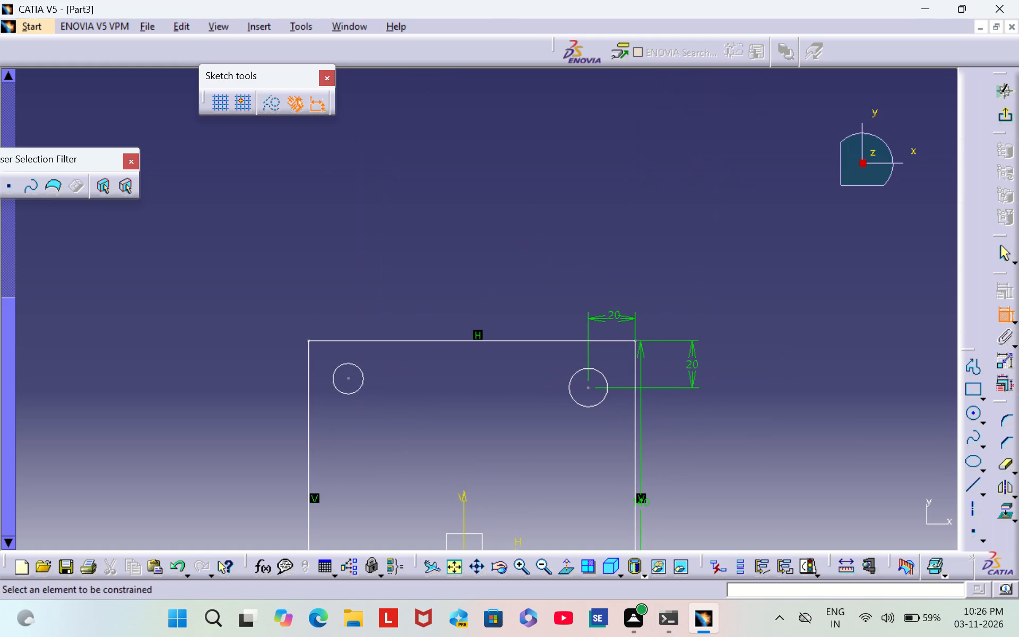
click(350, 339)
click(348, 376)
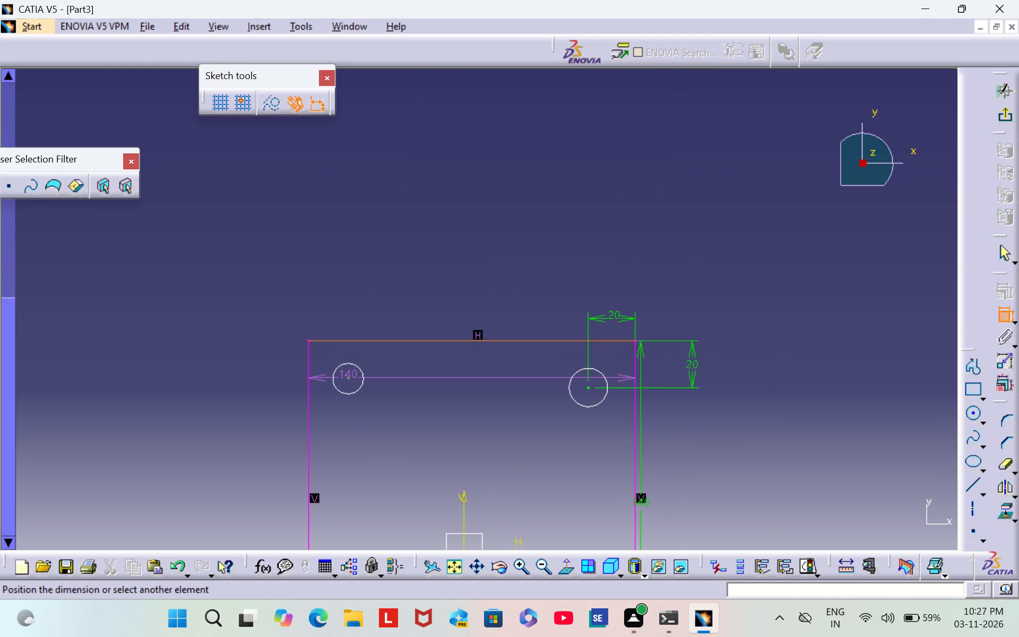
click(261, 364)
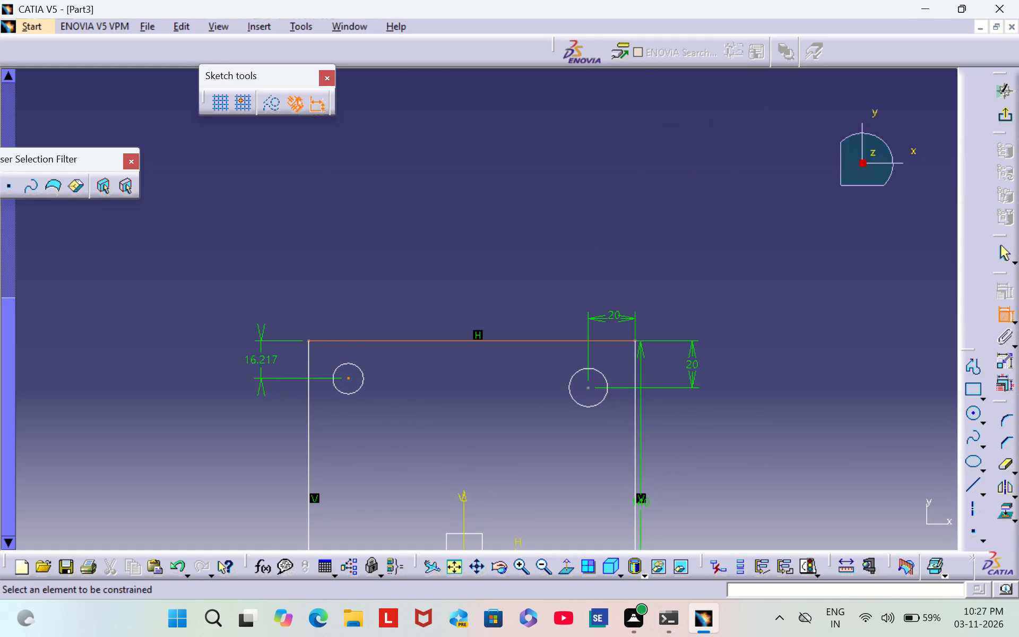
double_click(259, 360)
key(BackSpace)
text(20)
key(Return)
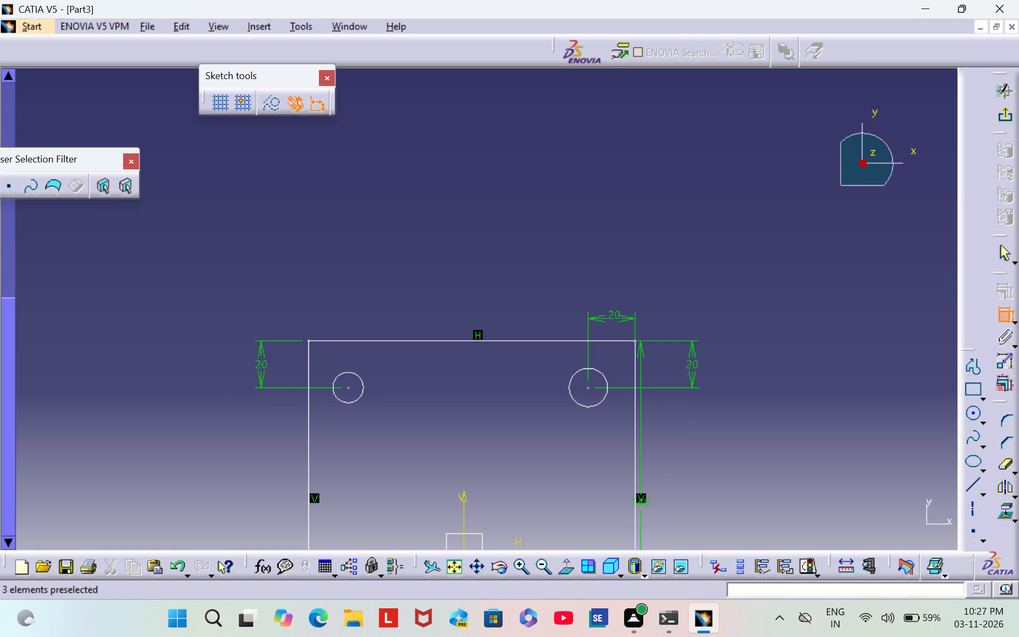
Dimension the upper-left circle's centre from the square's left side and set the distance to 20 mm.
click(308, 374)
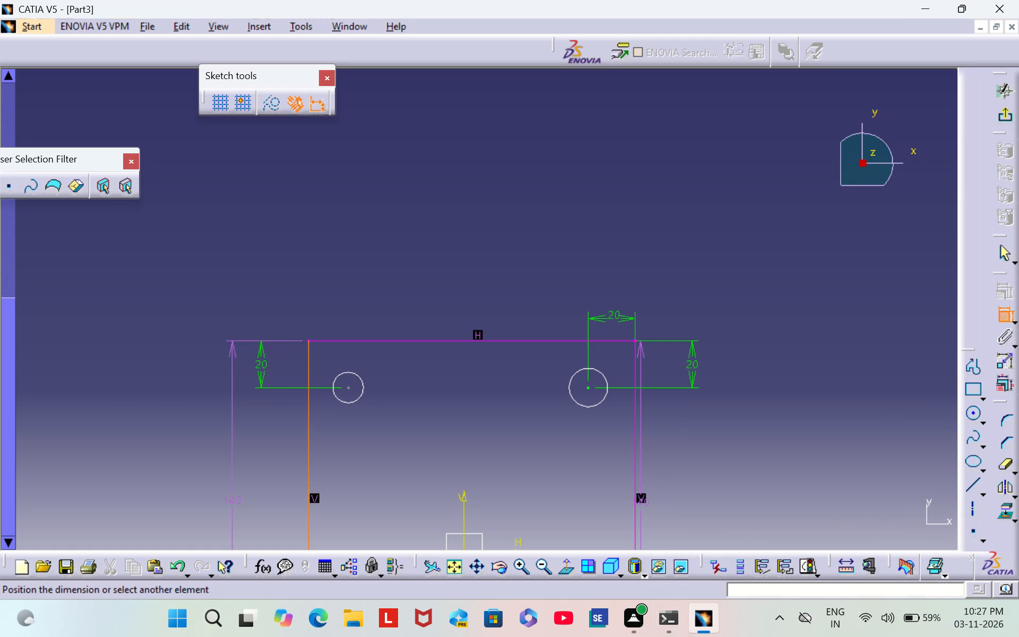
click(348, 389)
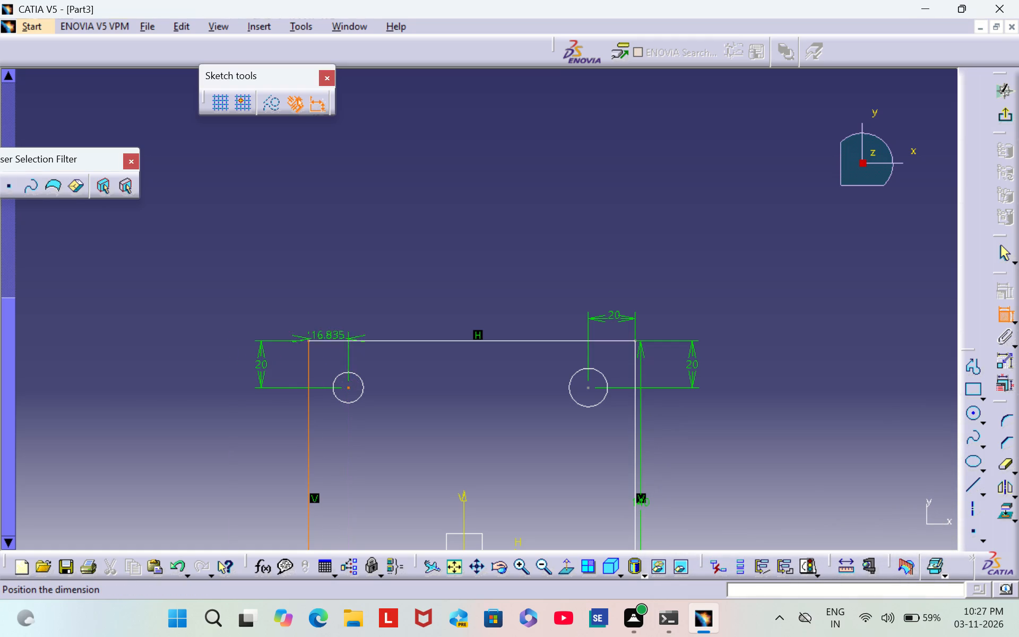
click(329, 324)
double_click(327, 319)
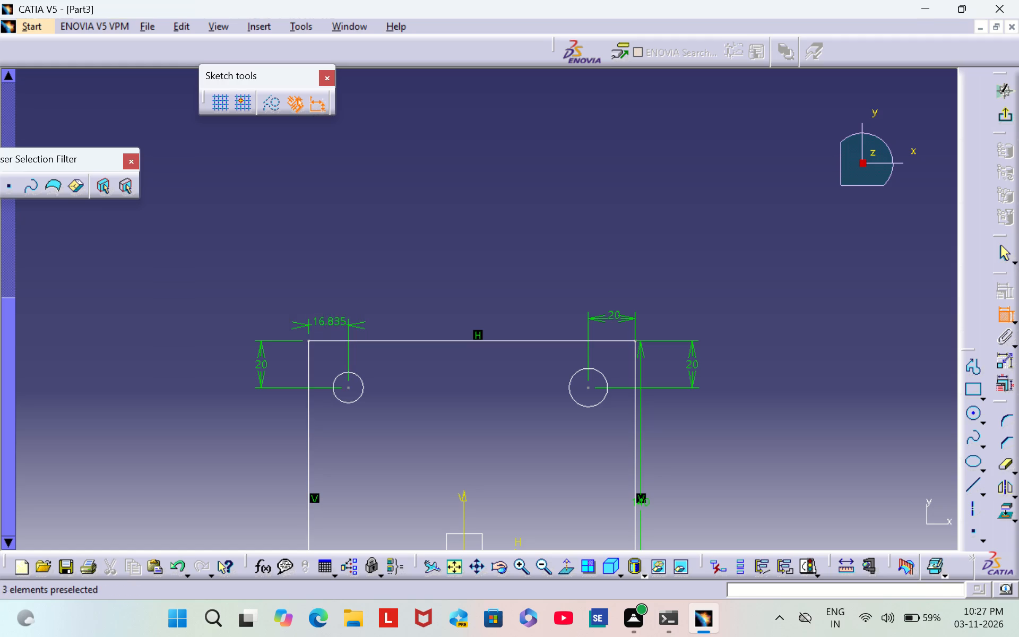
key(BackSpace)
text(20)
key(Return)
click(427, 273)
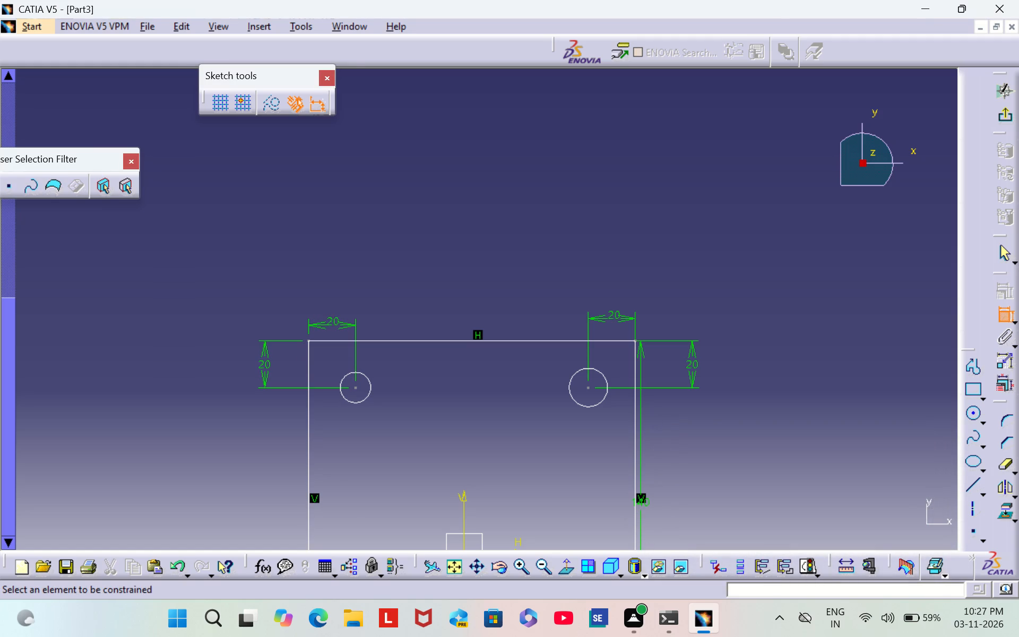
Dimension the upper-right circle by radius and set it to 6 mm.
click(600, 400)
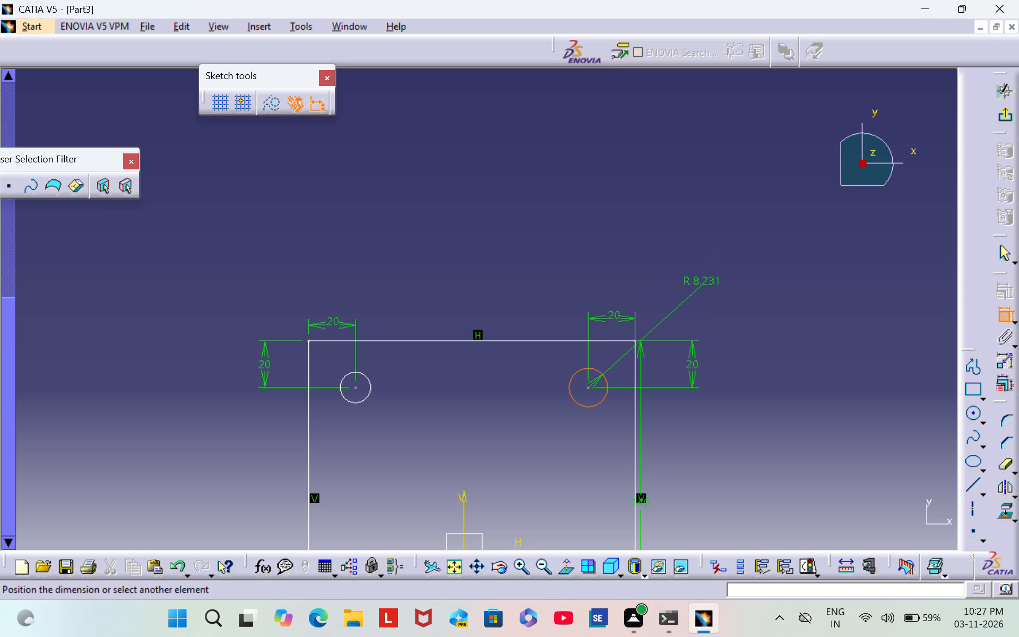
click(702, 287)
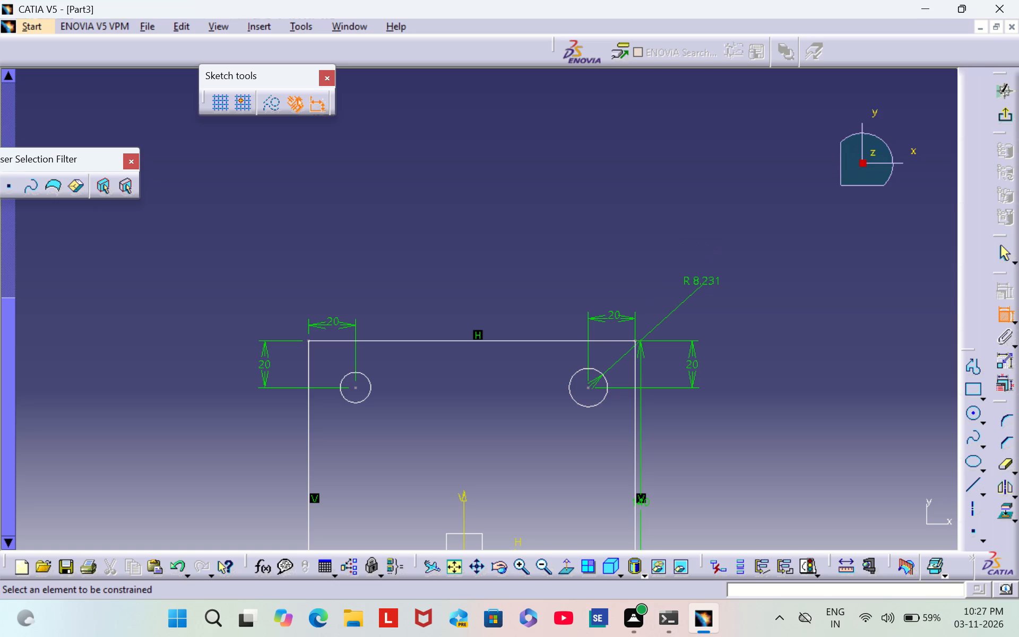
double_click(709, 280)
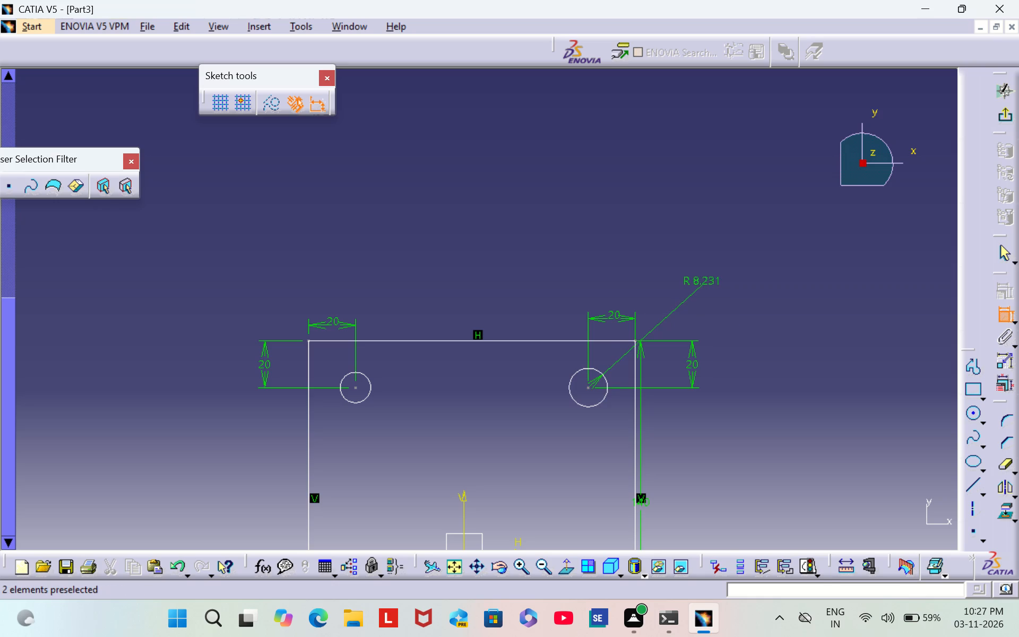
key(BackSpace)
key(6)
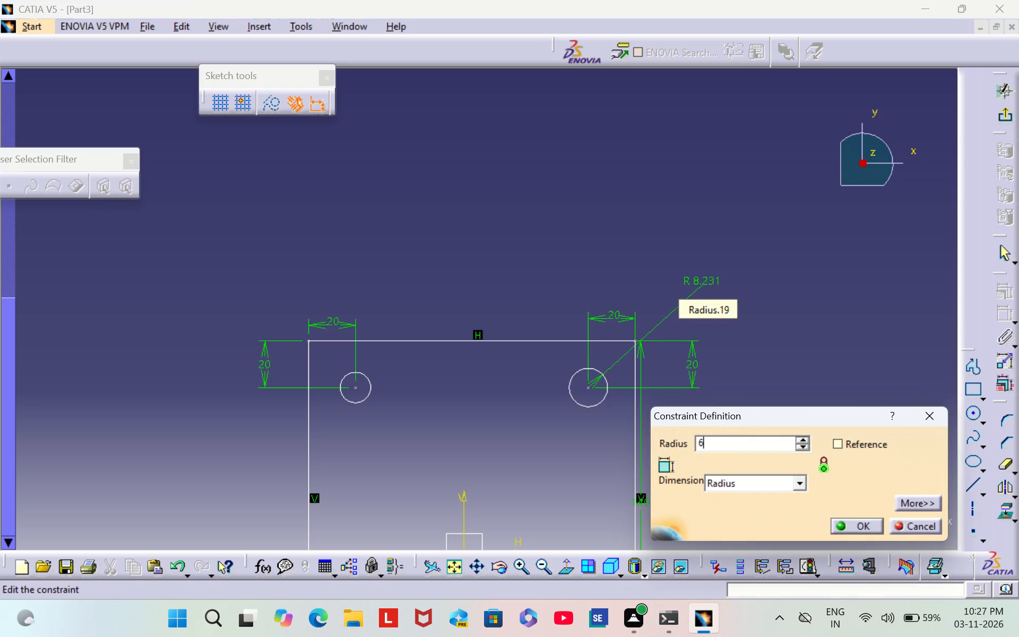
key(Return)
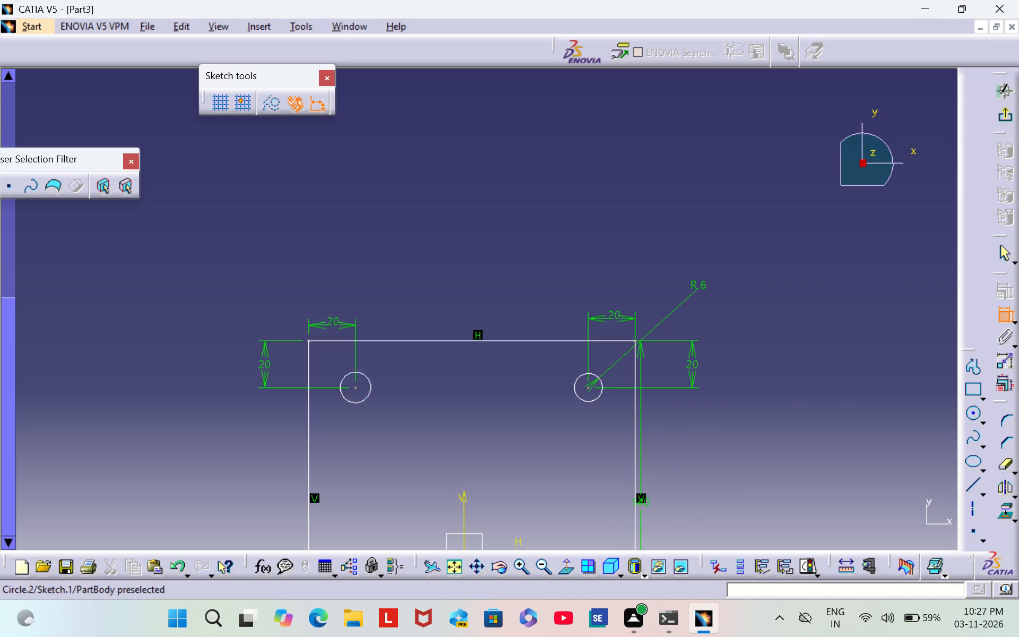
Dimension the upper-left circle by radius and set it to 6 mm.
click(370, 387)
click(433, 276)
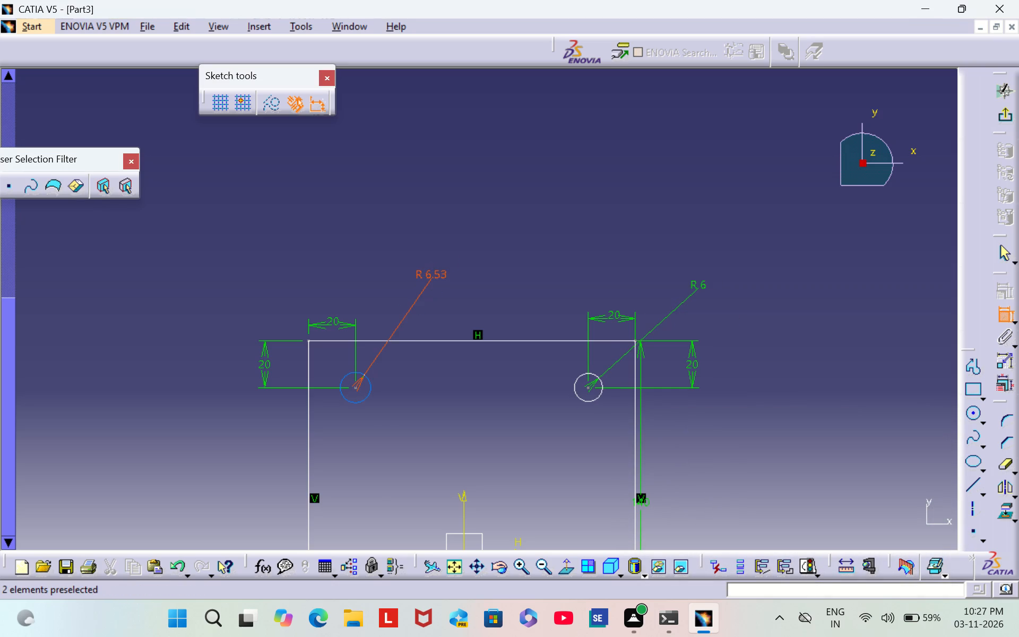
double_click(435, 271)
key(BackSpace)
key(6)
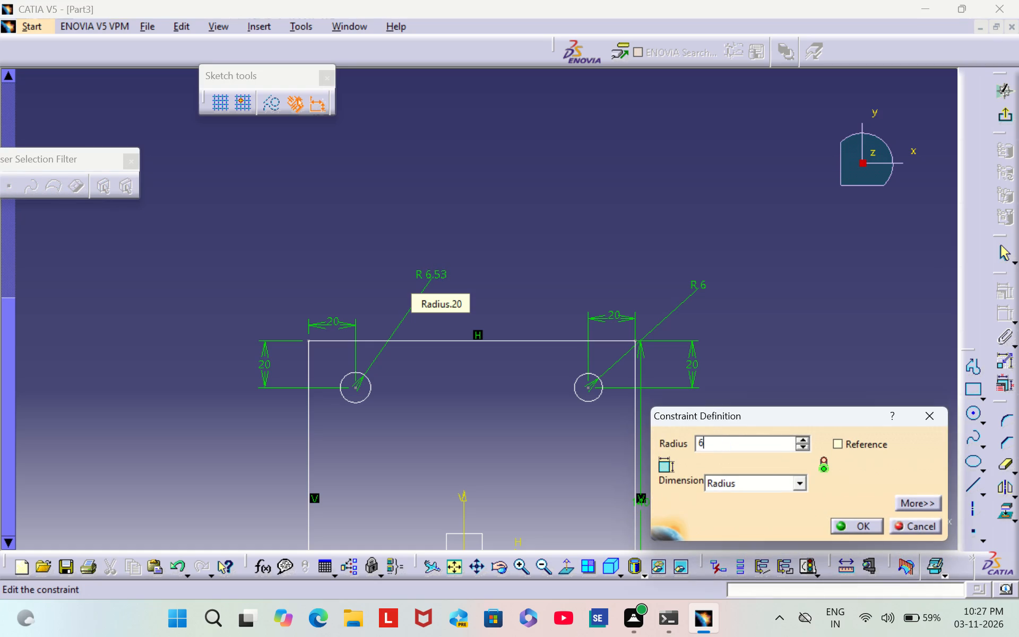
key(Return)
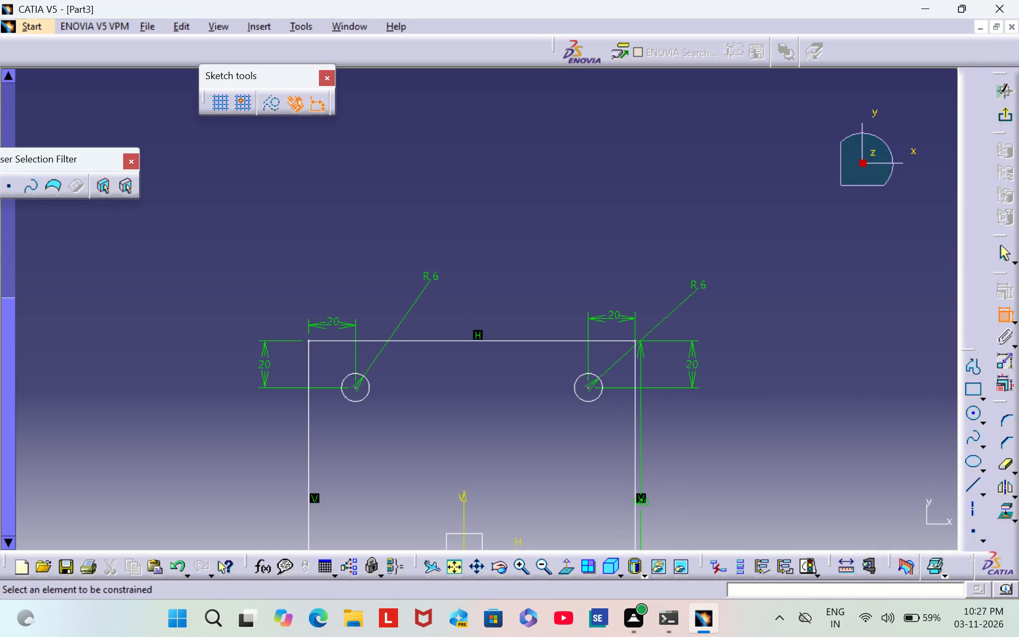
Dimension the lower-right circle by radius and set it to 6 mm.
middle_drag(719, 472, 635, 168)
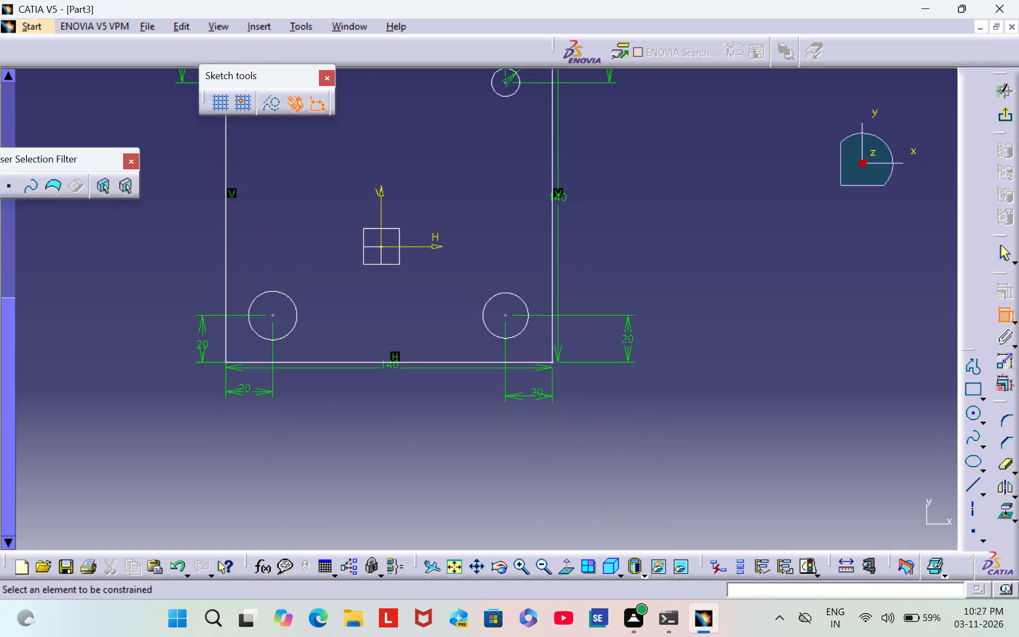
click(522, 330)
click(650, 245)
double_click(652, 240)
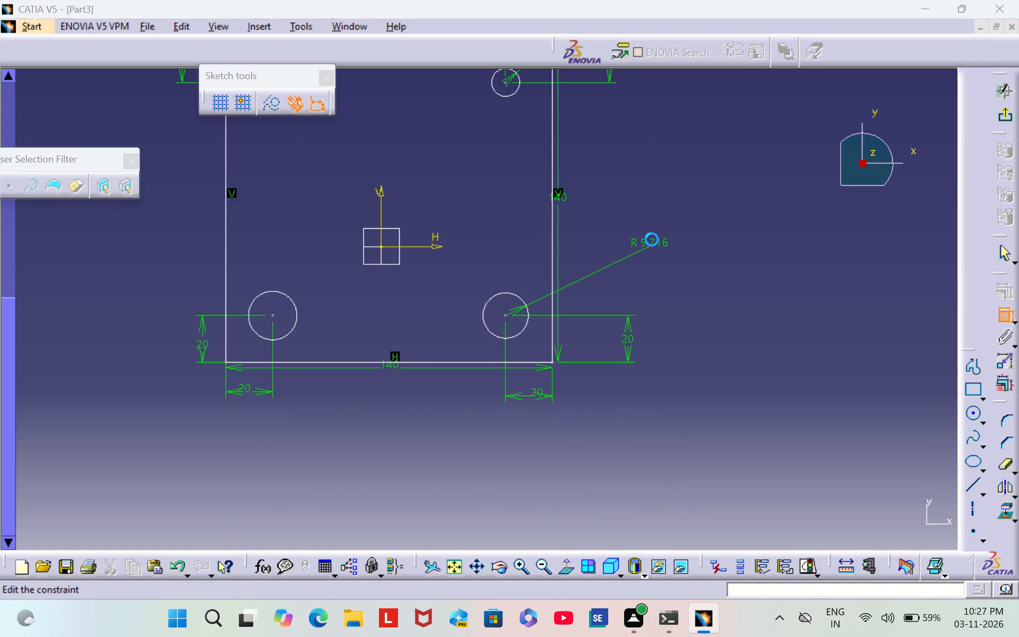
key(BackSpace)
key(6)
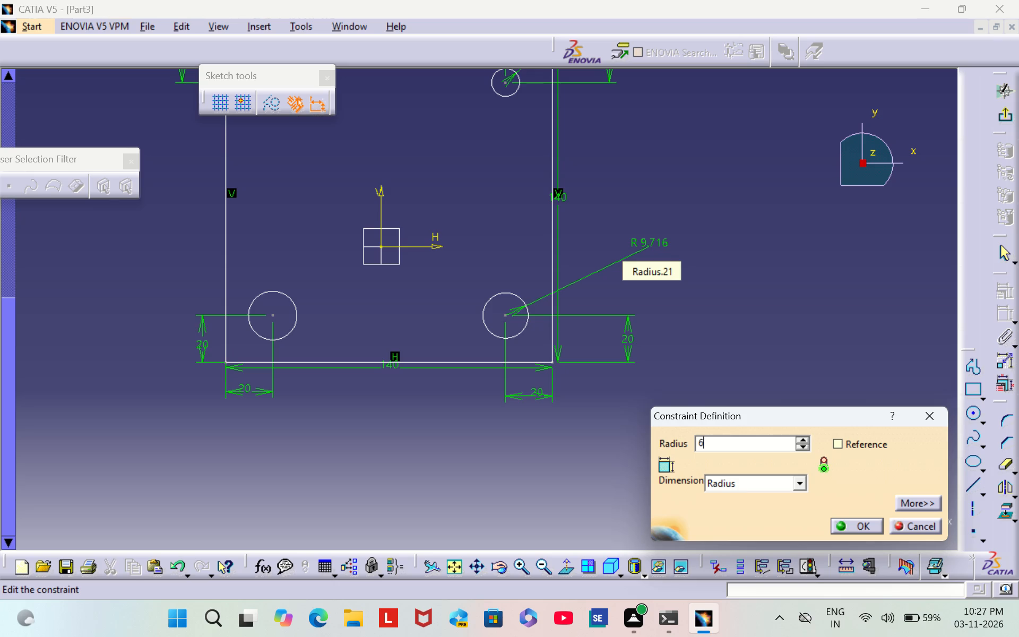
key(Return)
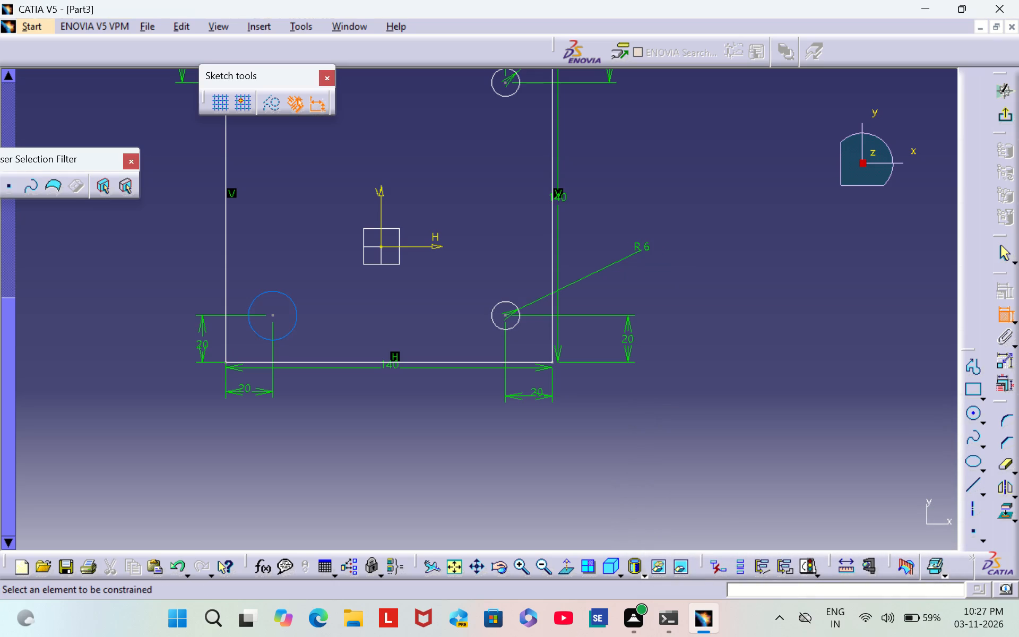
Dimension the lower-left circle by radius and set it to 6 mm.
click(293, 325)
click(177, 443)
double_click(181, 437)
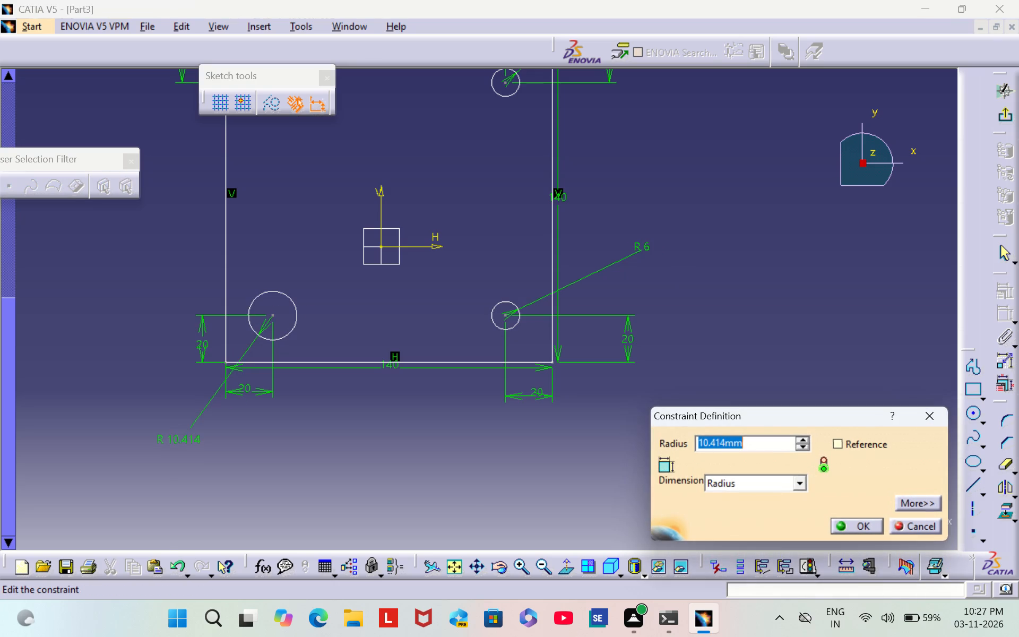
key(BackSpace)
key(6)
key(Return)
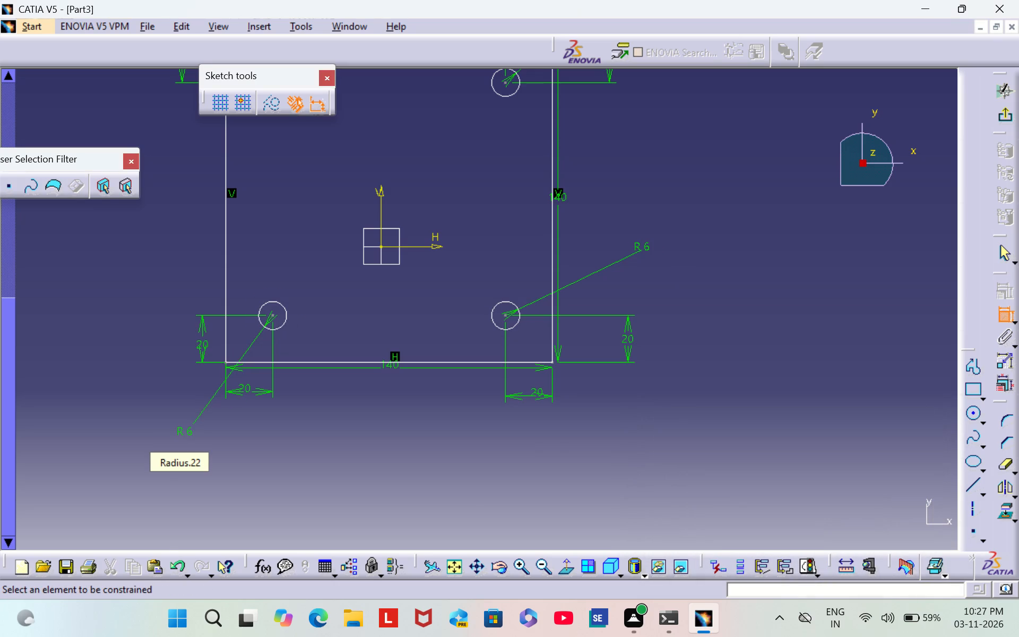
Constrain the square's top and bottom sides to be symmetric about the sketch's horizontal axis.
click(162, 200)
scroll(163, 200, down, 1)
middle_drag(163, 200, 246, 304)
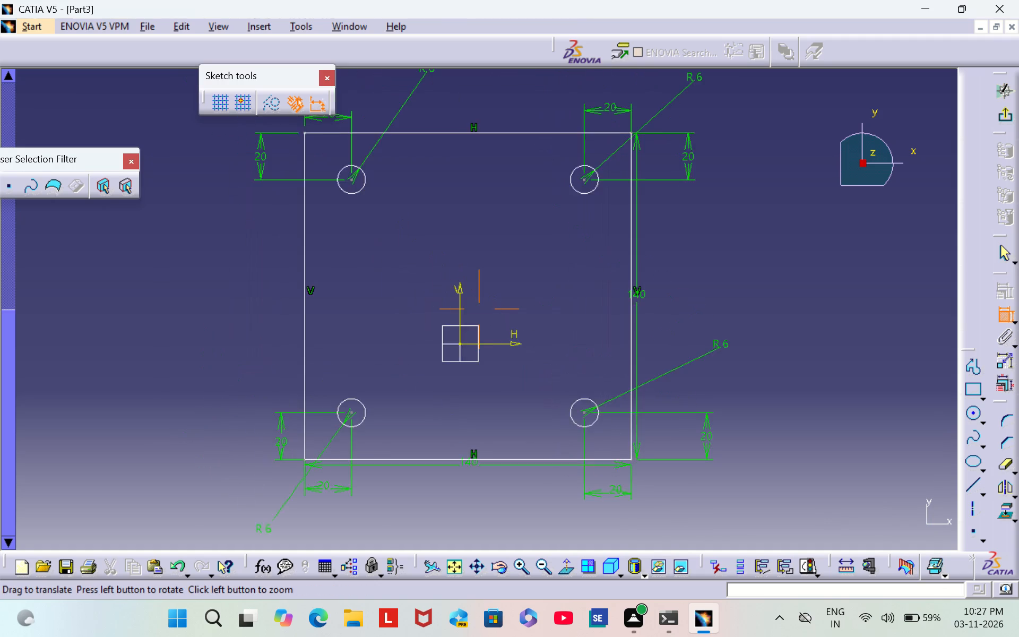
middle_drag(246, 304, 246, 306)
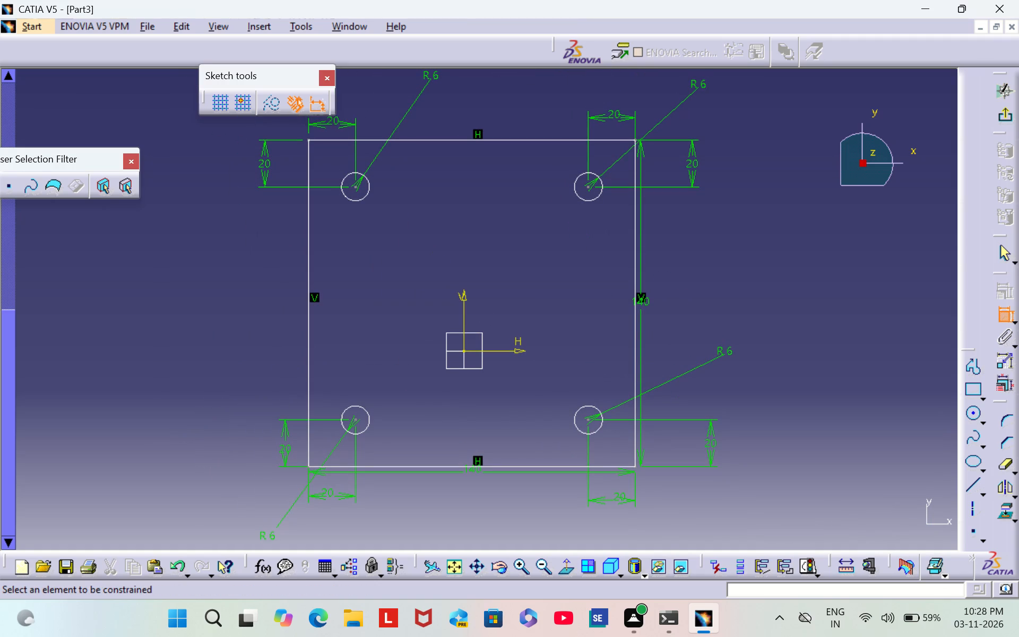
click(1005, 317)
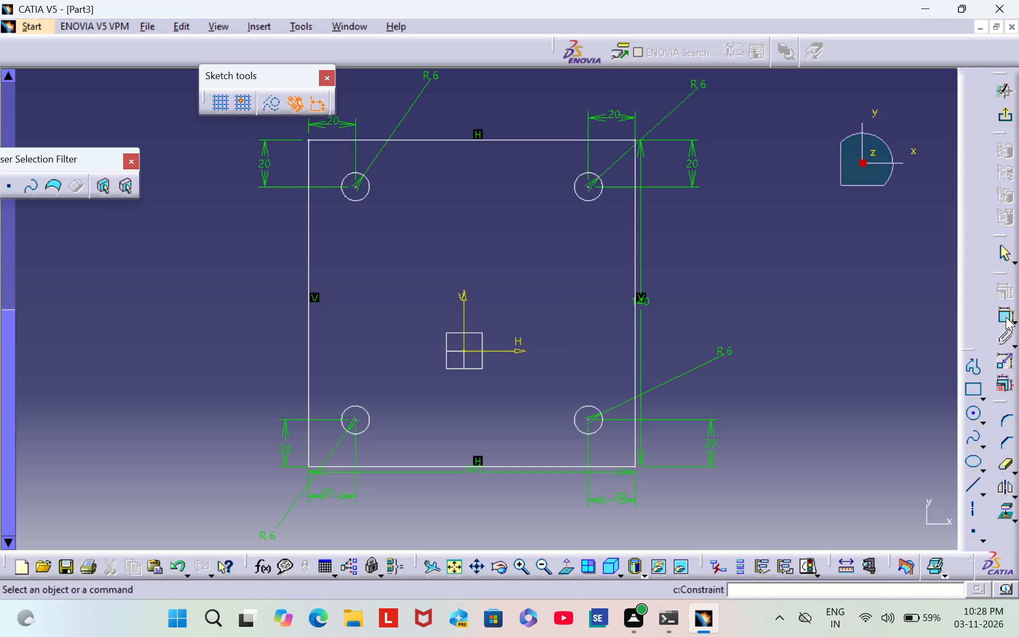
double_click(1006, 317)
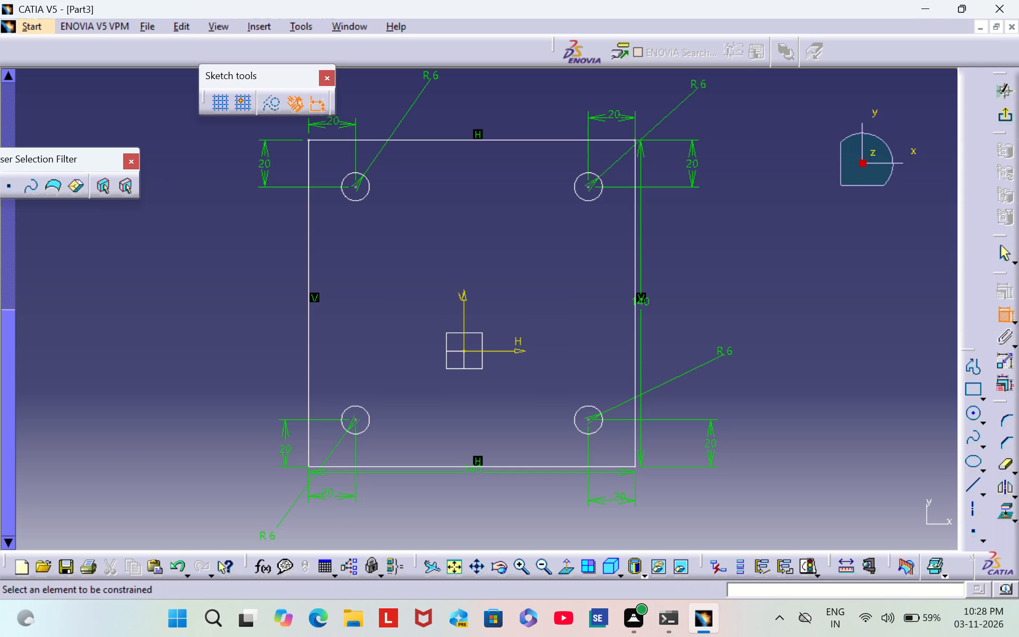
click(478, 138)
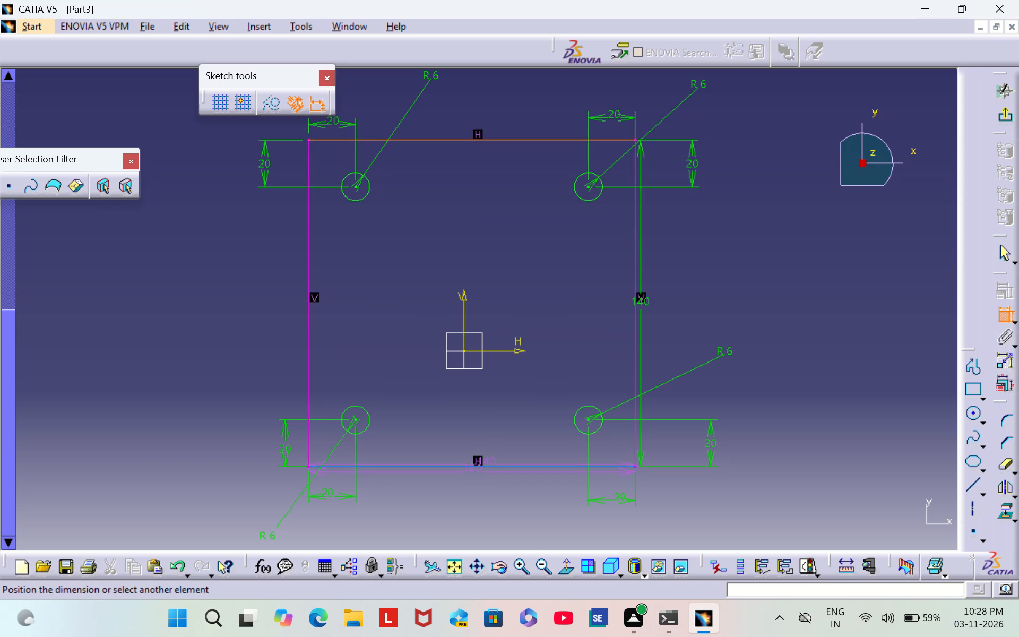
click(483, 467)
right_click(551, 360)
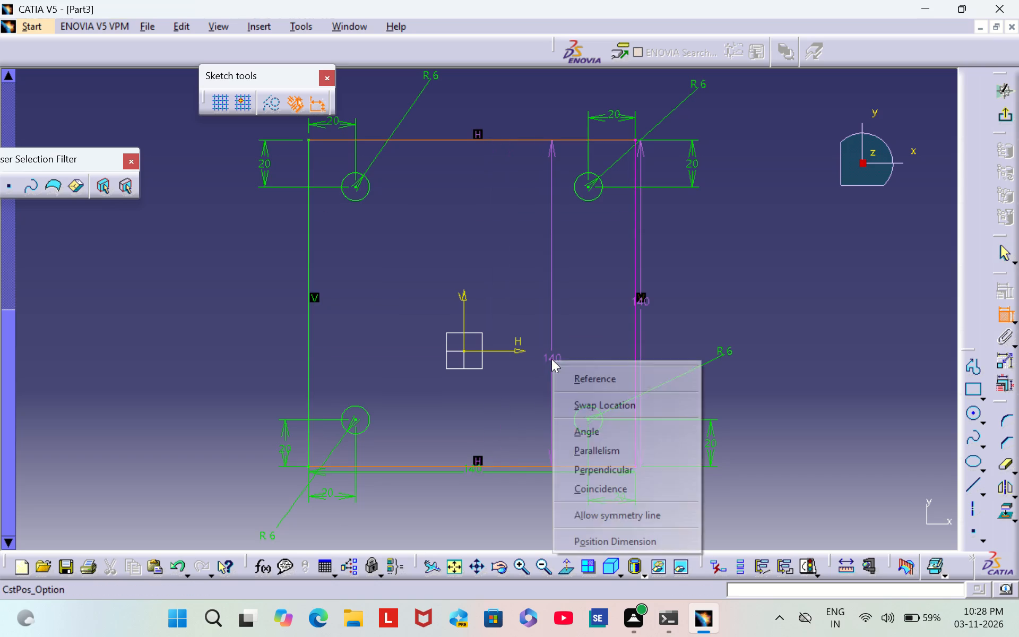
click(595, 520)
click(514, 350)
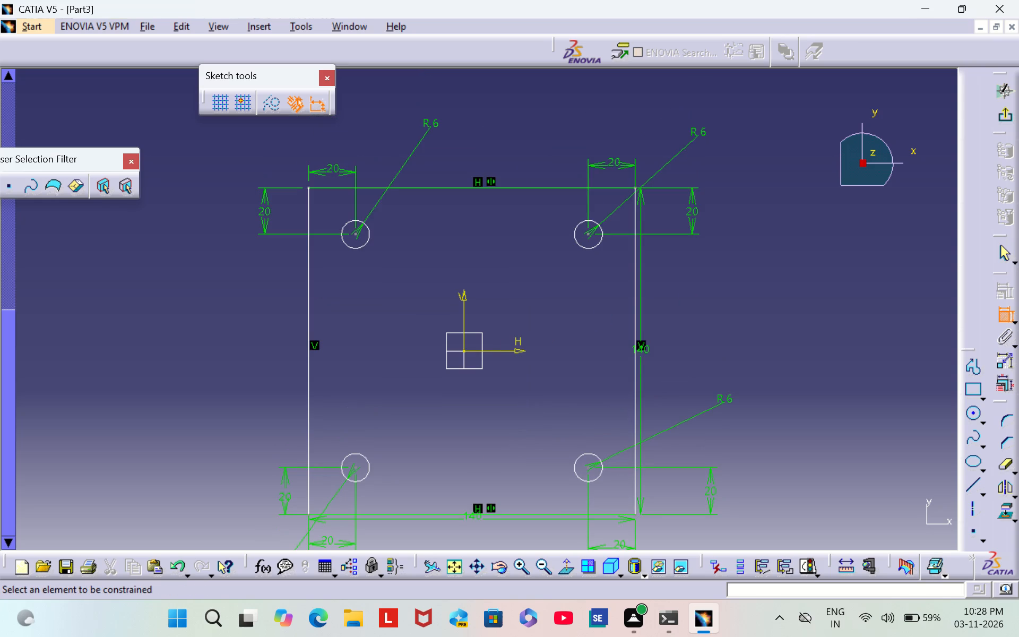
Constrain the square's left and right sides to be symmetric about the sketch's vertical axis, and exit the sketch.
click(309, 390)
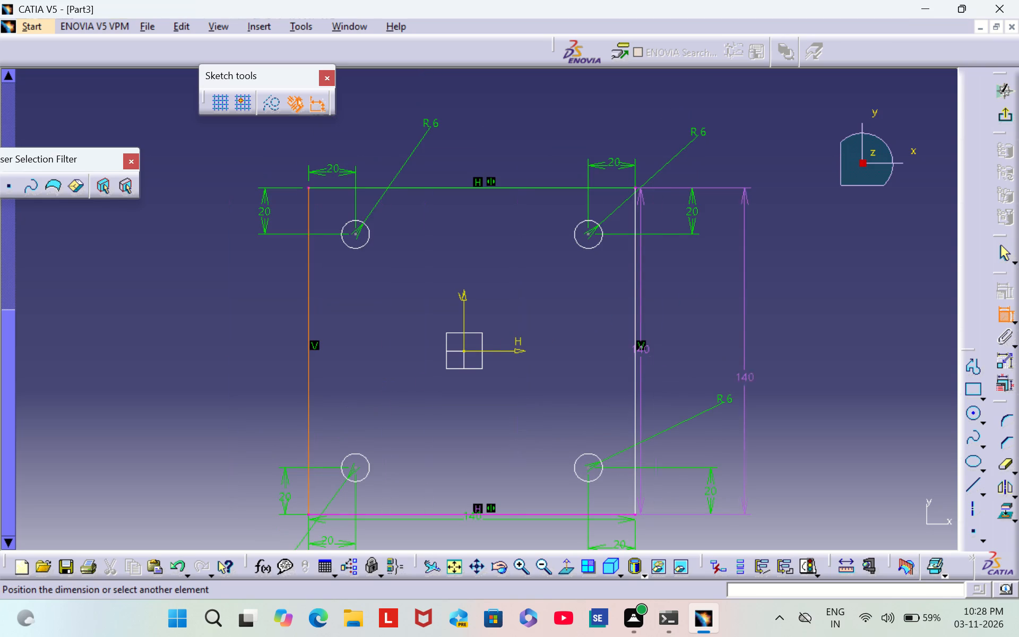
click(634, 405)
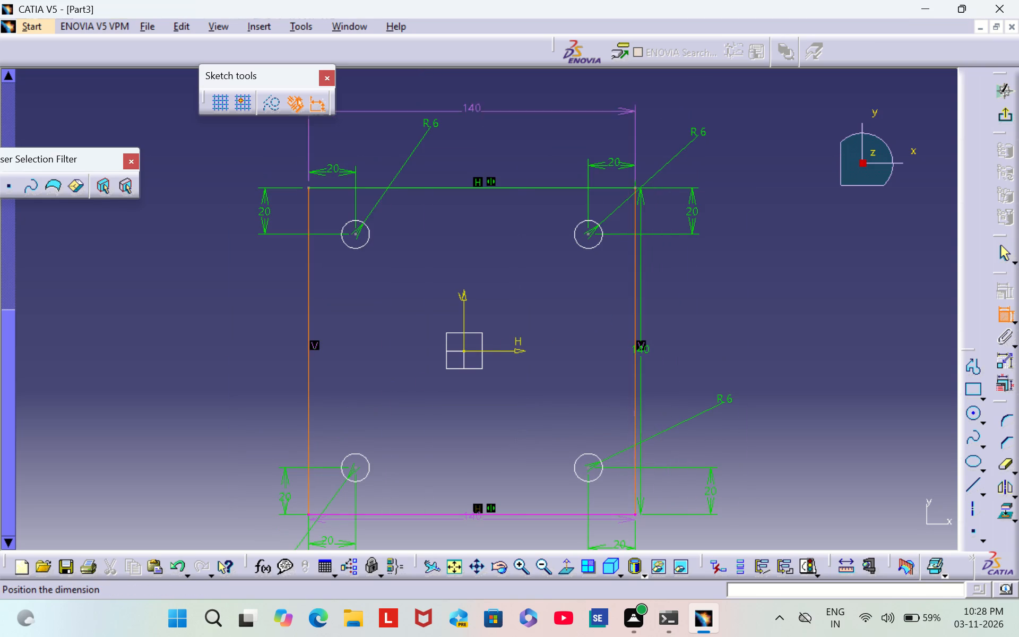
right_click(515, 369)
click(594, 533)
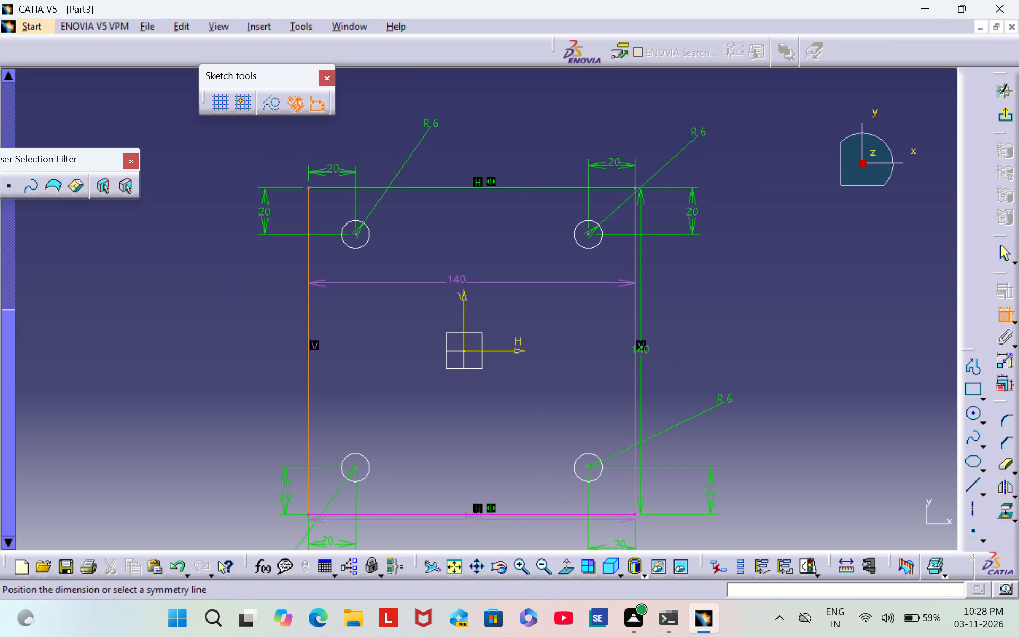
click(466, 311)
middle_drag(732, 307, 739, 276)
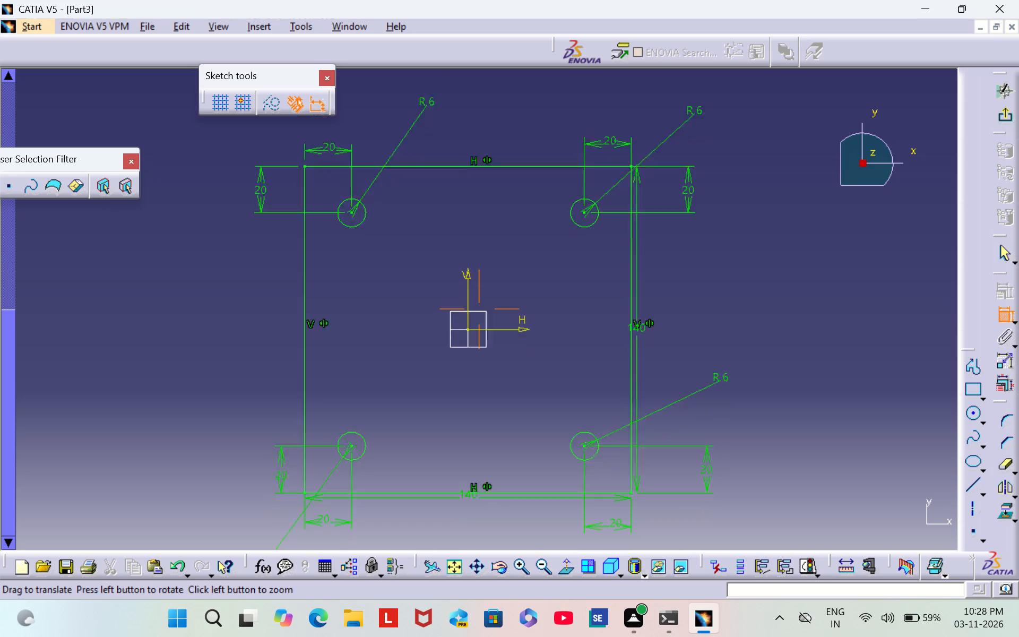
middle_drag(739, 276, 744, 259)
click(1003, 111)
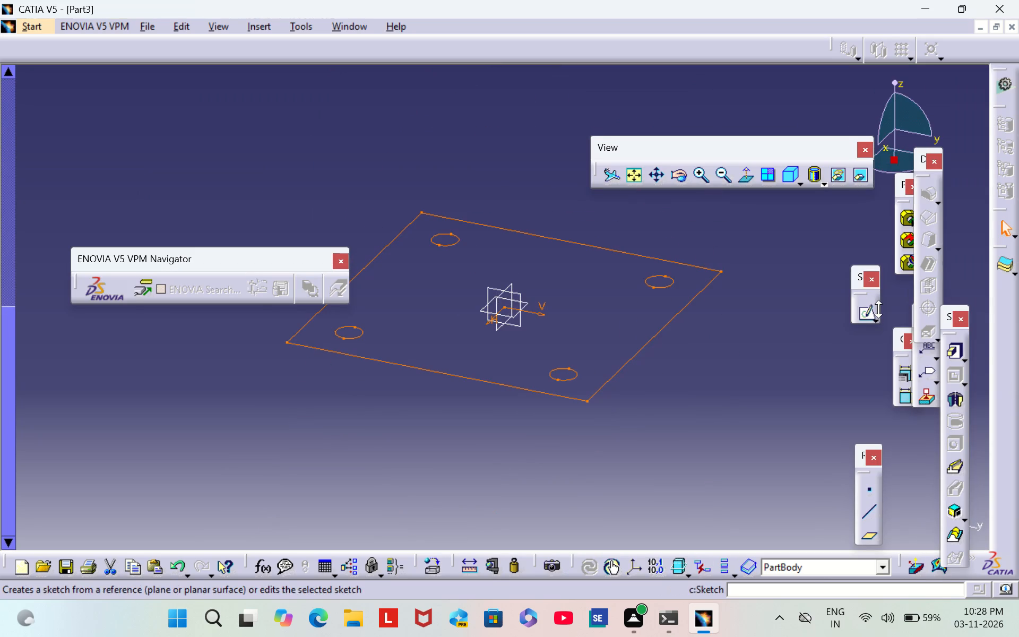
Pad the square plate sketch with its four corner holes to a length of 32 mm.
click(953, 355)
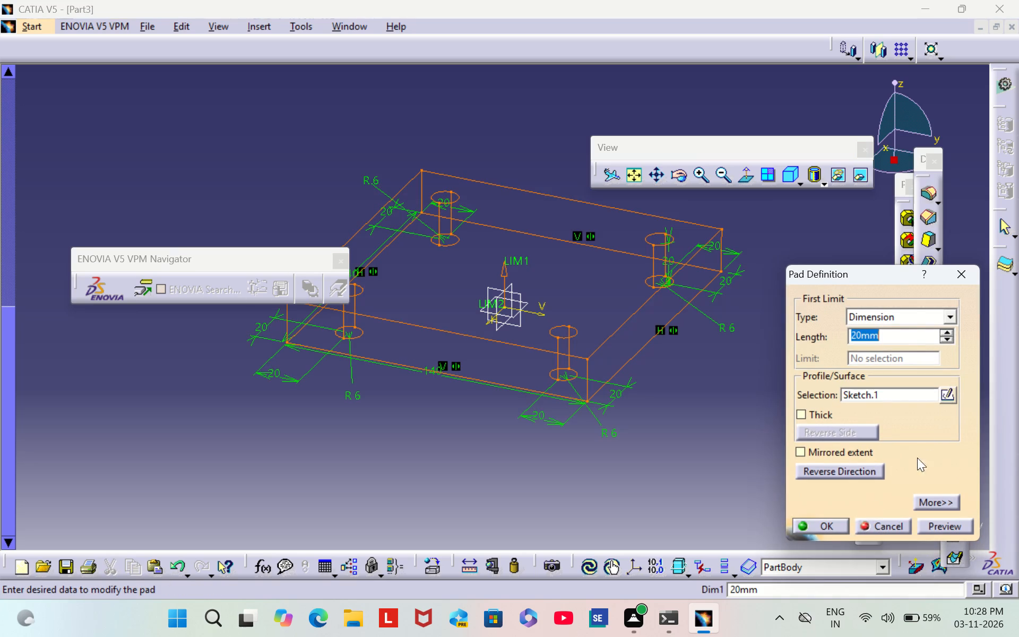
key(BackSpace)
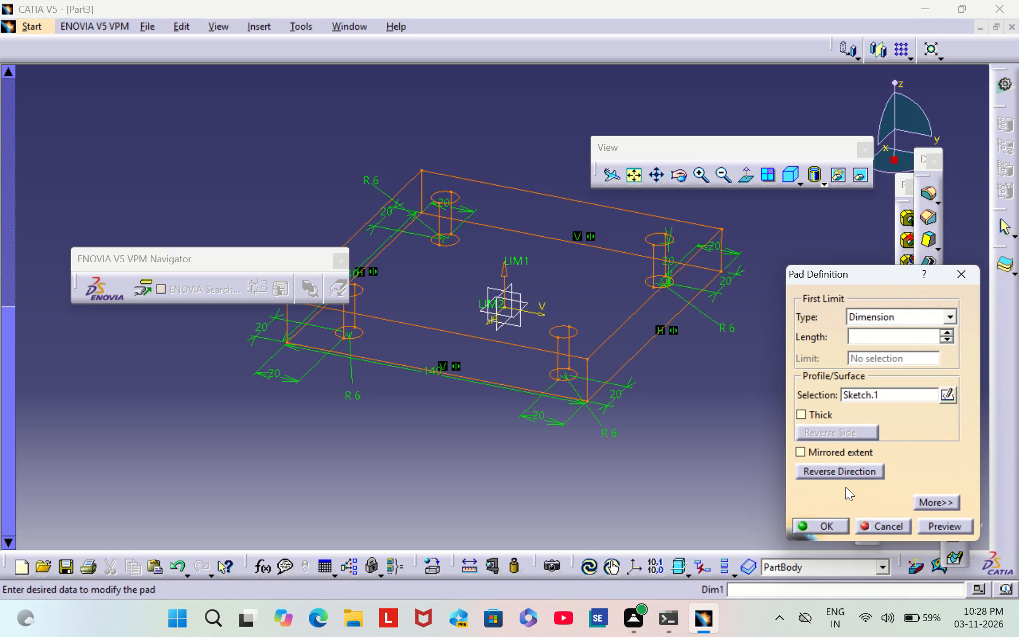
text(32)
click(825, 524)
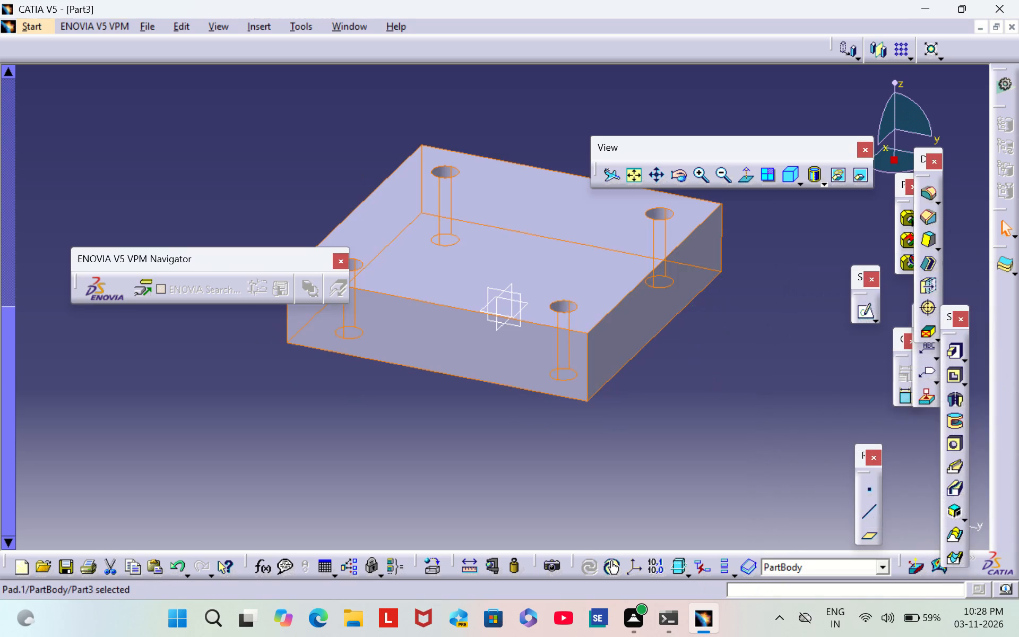
click(691, 351)
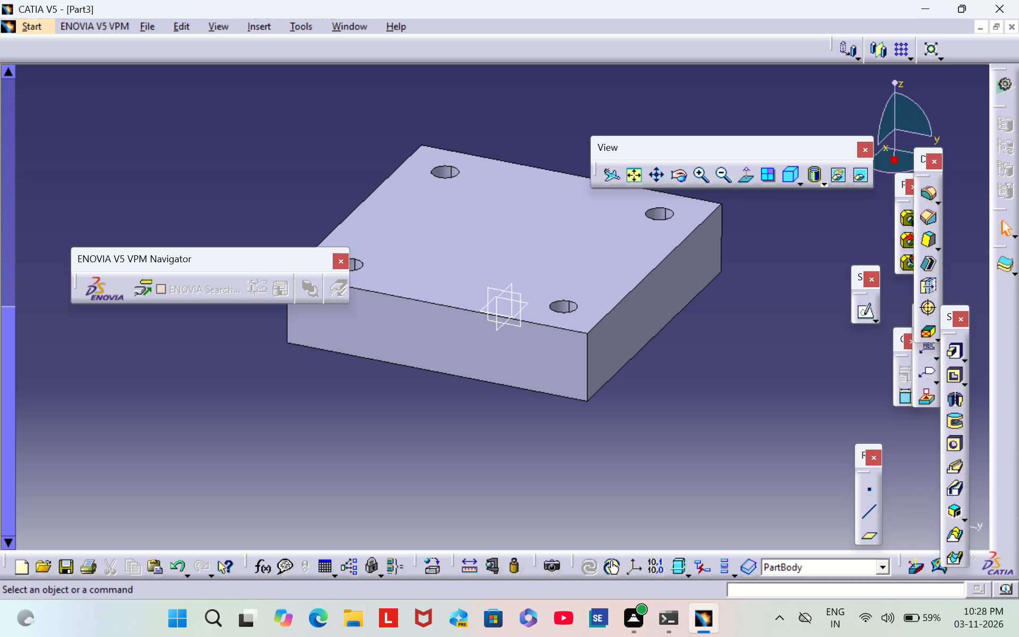
Apply a 12.5 mm edge fillet to the plate's nearest vertical corner edge.
click(584, 367)
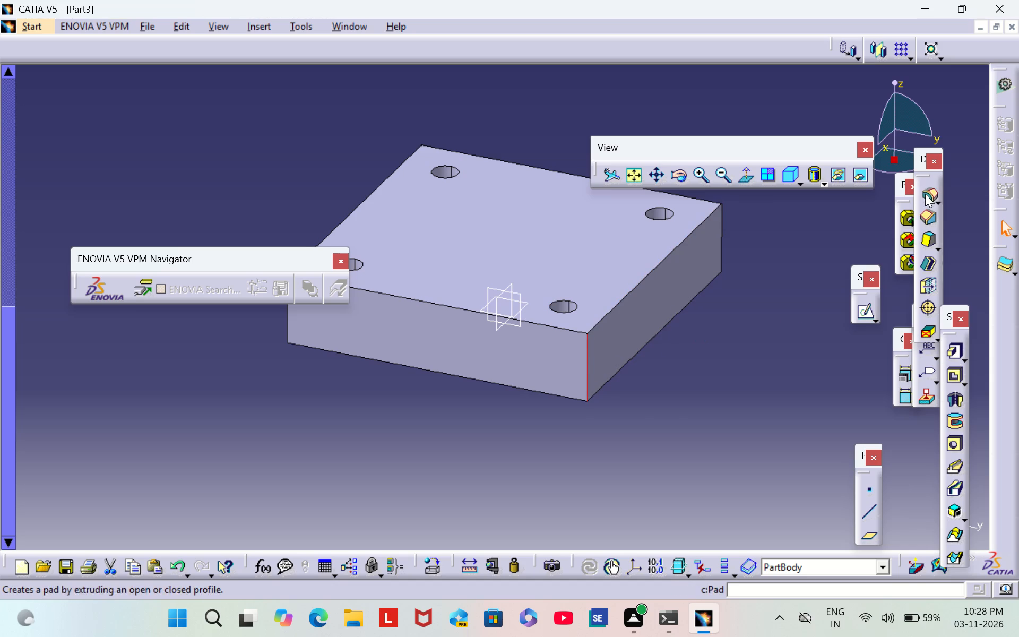
click(926, 194)
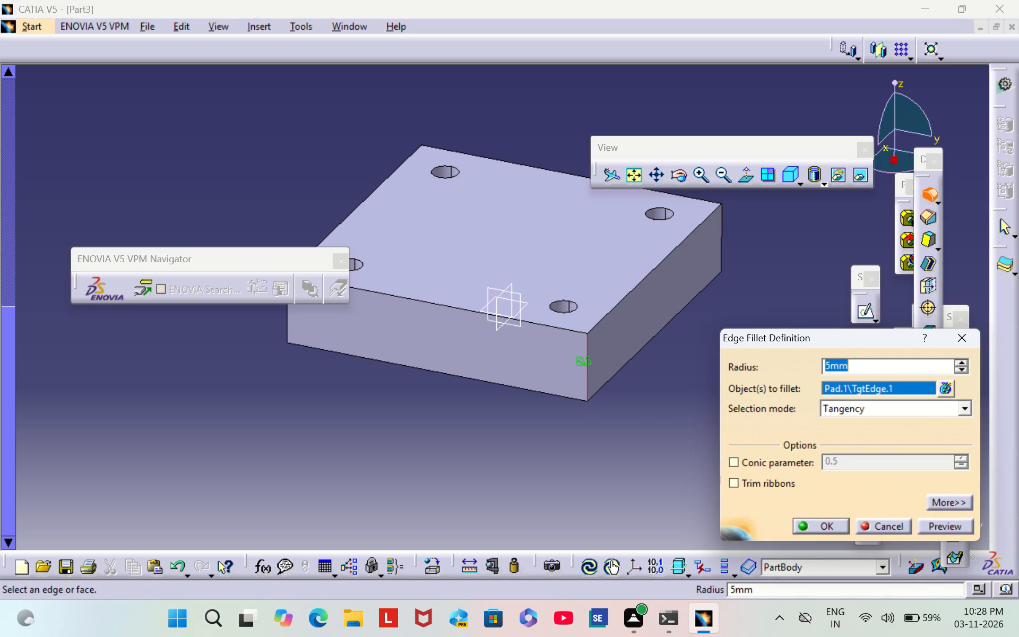
key(BackSpace)
text(12.50)
key(Return)
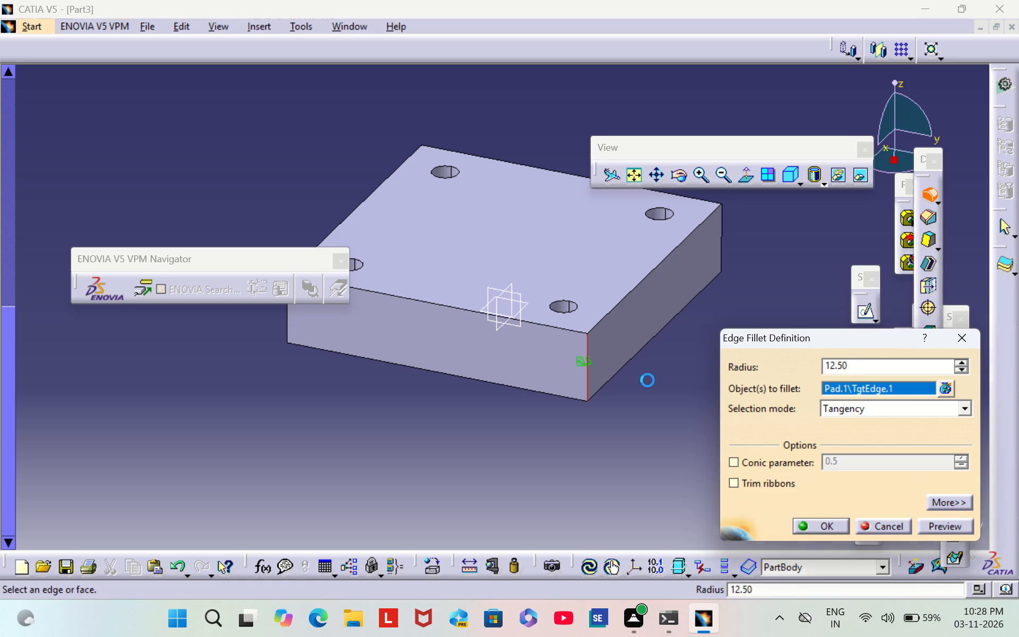
click(711, 361)
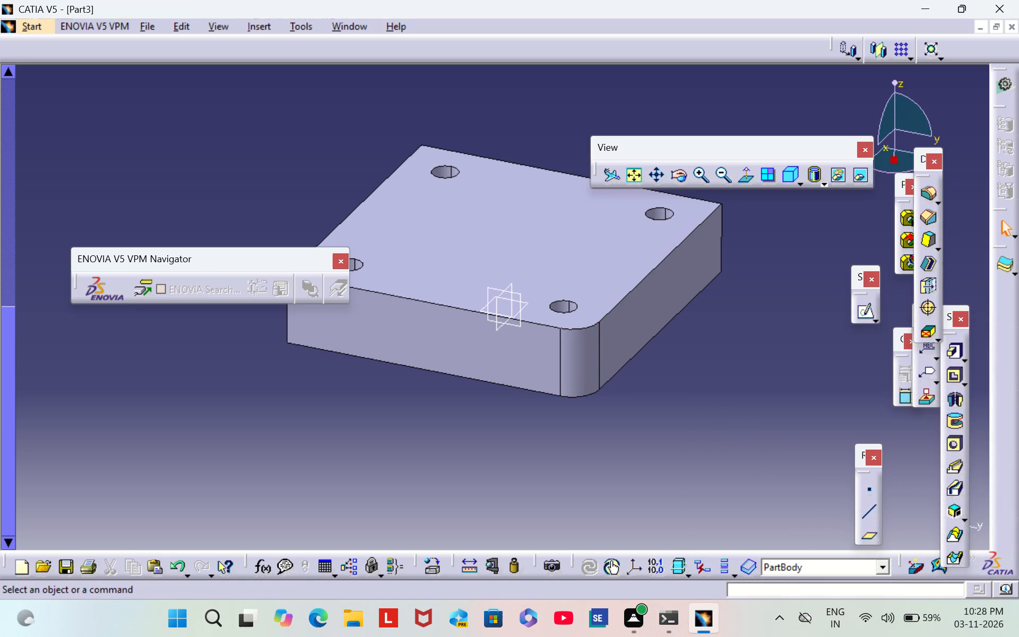
Apply a 12.5 mm edge fillet to a second vertical corner edge of the plate, adjacent to the filleted one.
middle_drag(499, 111, 399, 274)
scroll(499, 111, down, 1)
right_drag(498, 113, 396, 271)
middle_drag(741, 323, 607, 416)
scroll(741, 323, down, 1)
right_drag(738, 324, 607, 416)
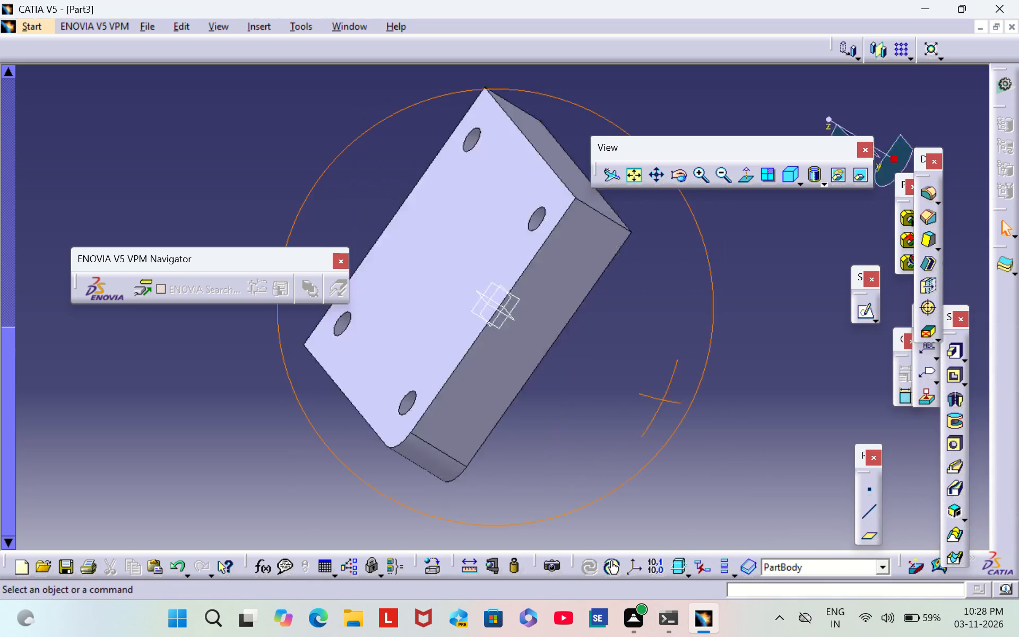
middle_drag(607, 416, 518, 477)
right_drag(607, 416, 518, 477)
click(544, 317)
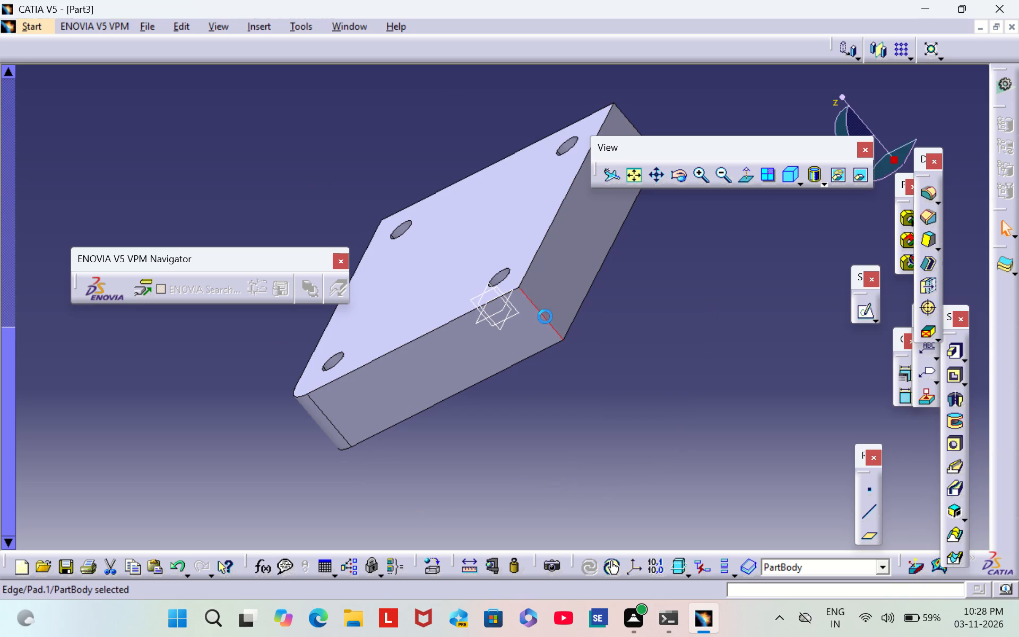
click(925, 195)
click(819, 527)
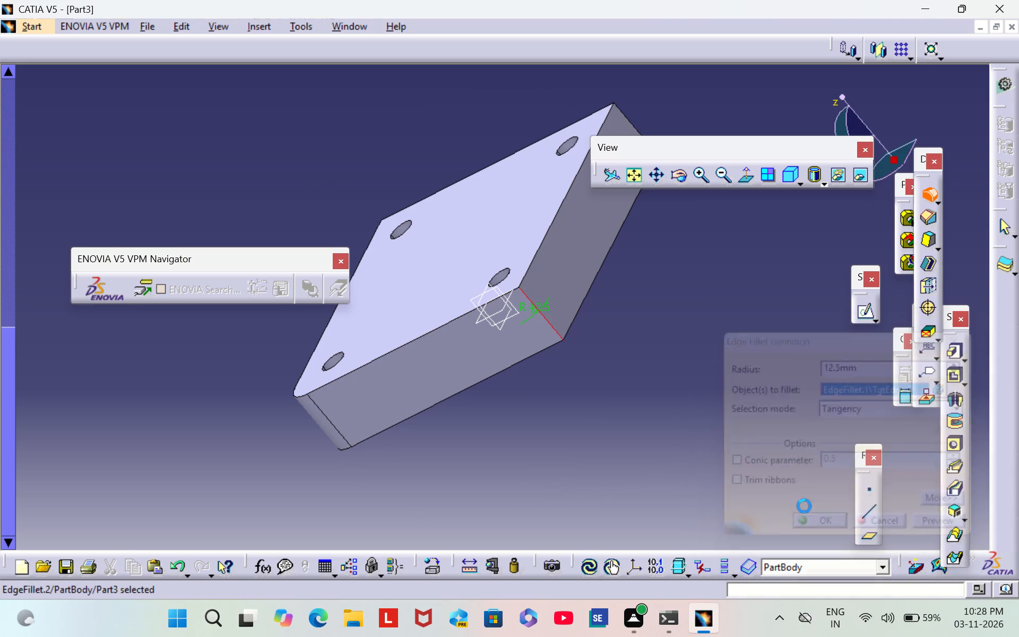
click(381, 141)
Apply a 12.5 mm edge fillet to a third vertical corner edge of the plate.
middle_drag(381, 141, 670, 318)
scroll(381, 141, down, 1)
right_drag(383, 144, 670, 318)
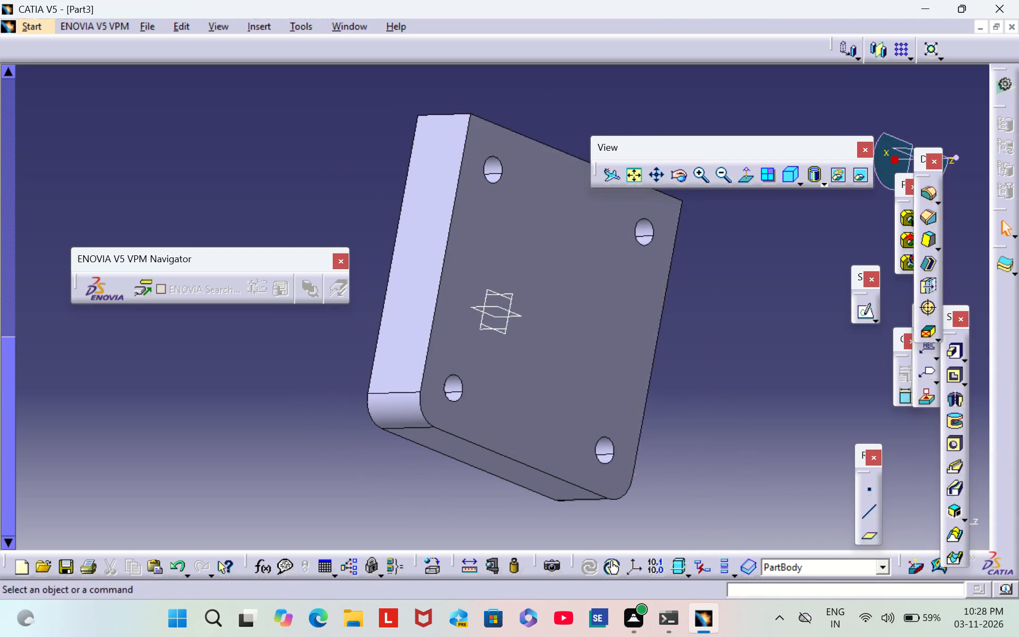
middle_drag(506, 115, 481, 211)
scroll(506, 115, down, 1)
right_drag(504, 116, 480, 212)
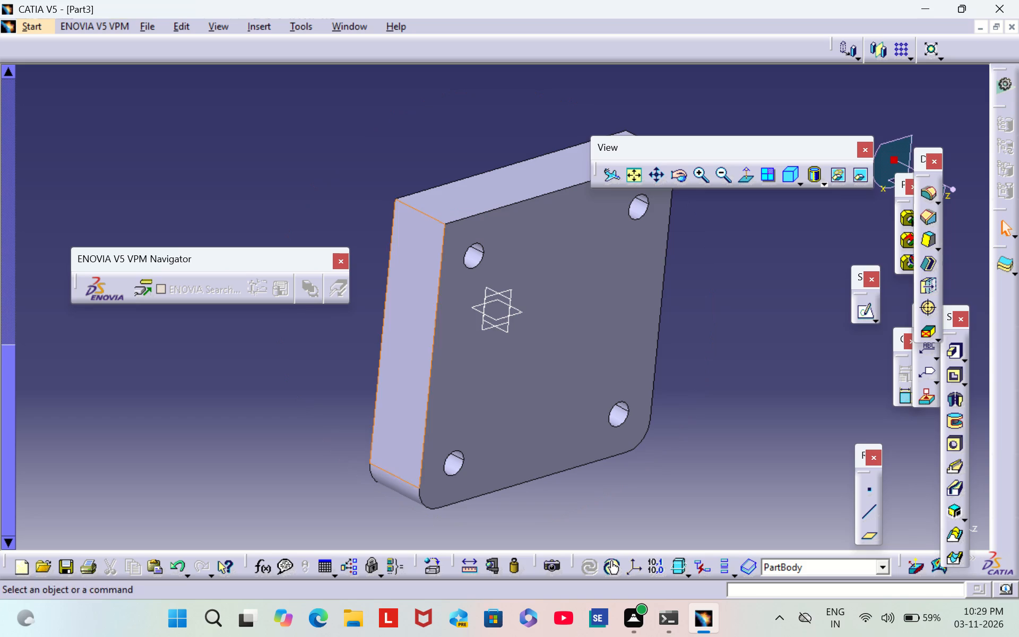
right_click(420, 206)
click(768, 403)
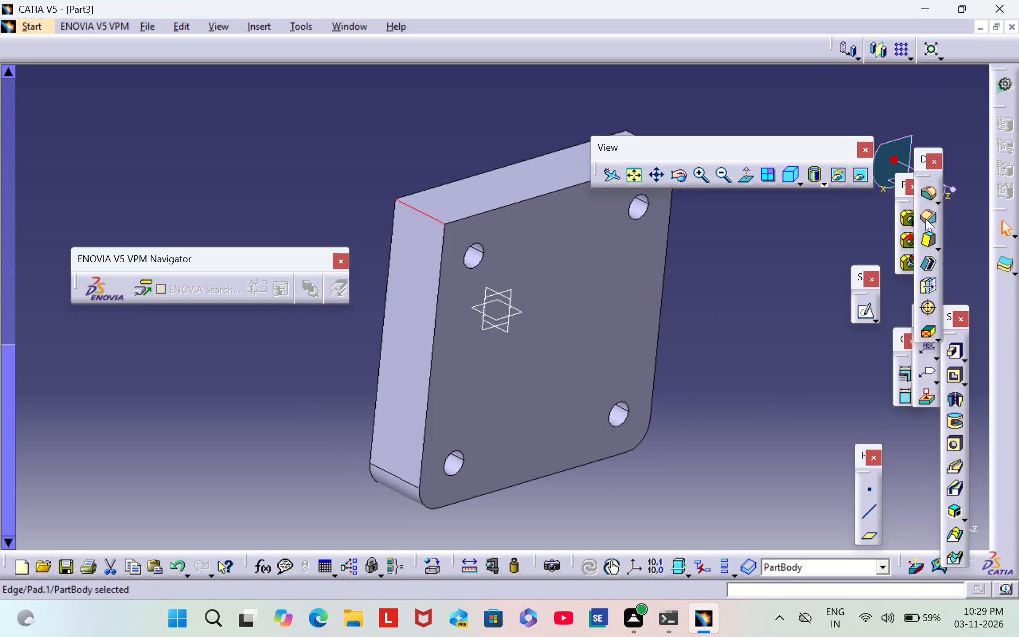
click(922, 193)
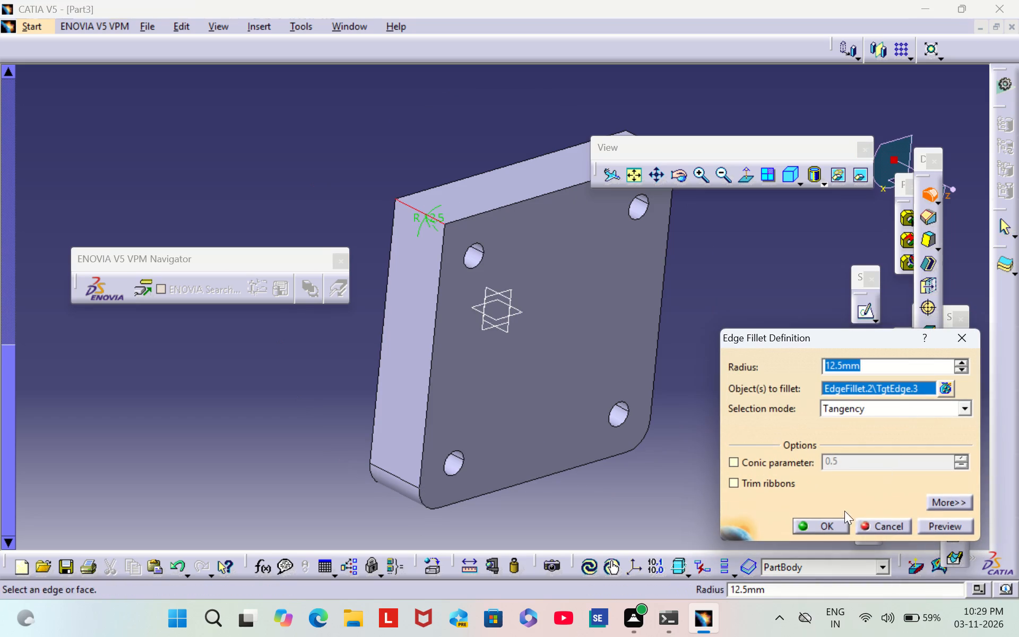
click(826, 528)
click(807, 340)
Apply a 12.5 mm edge fillet to the plate's last sharp vertical corner edge.
middle_drag(494, 130, 470, 142)
right_drag(493, 128, 470, 142)
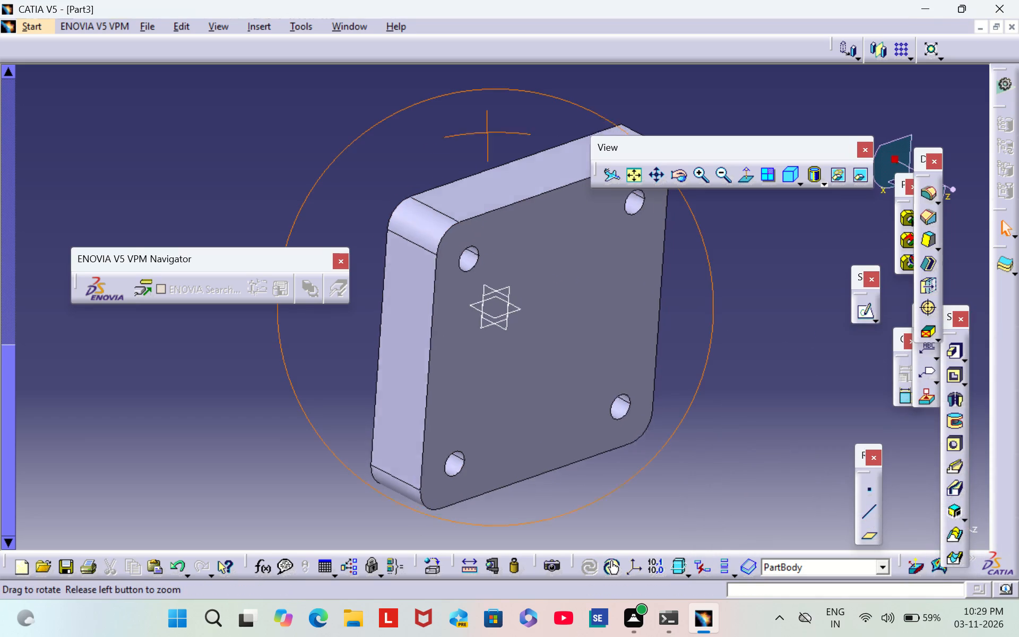
right_drag(470, 142, 524, 386)
middle_drag(470, 142, 524, 386)
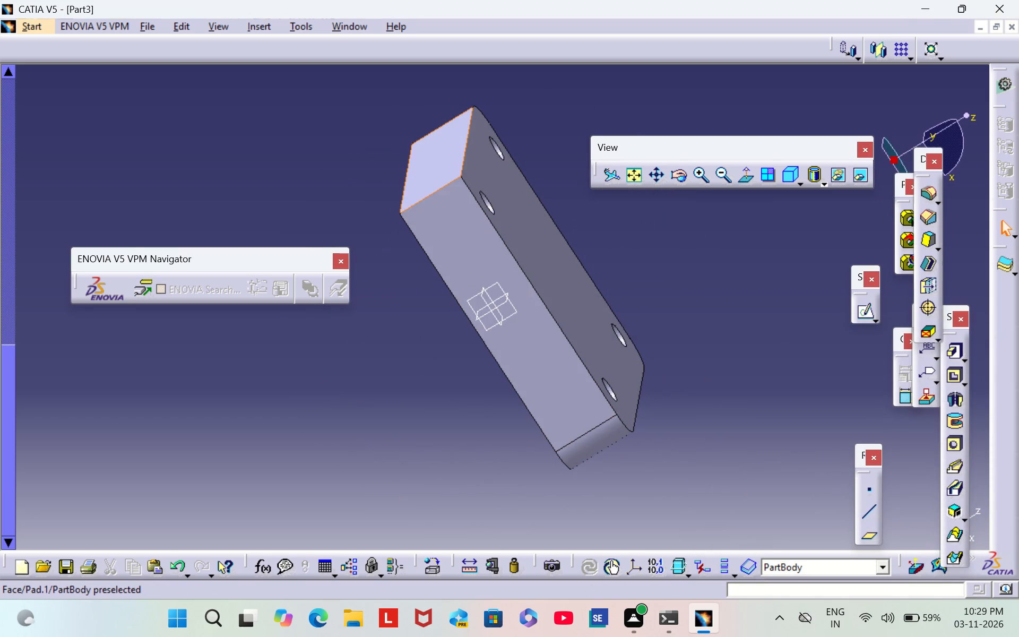
right_click(432, 192)
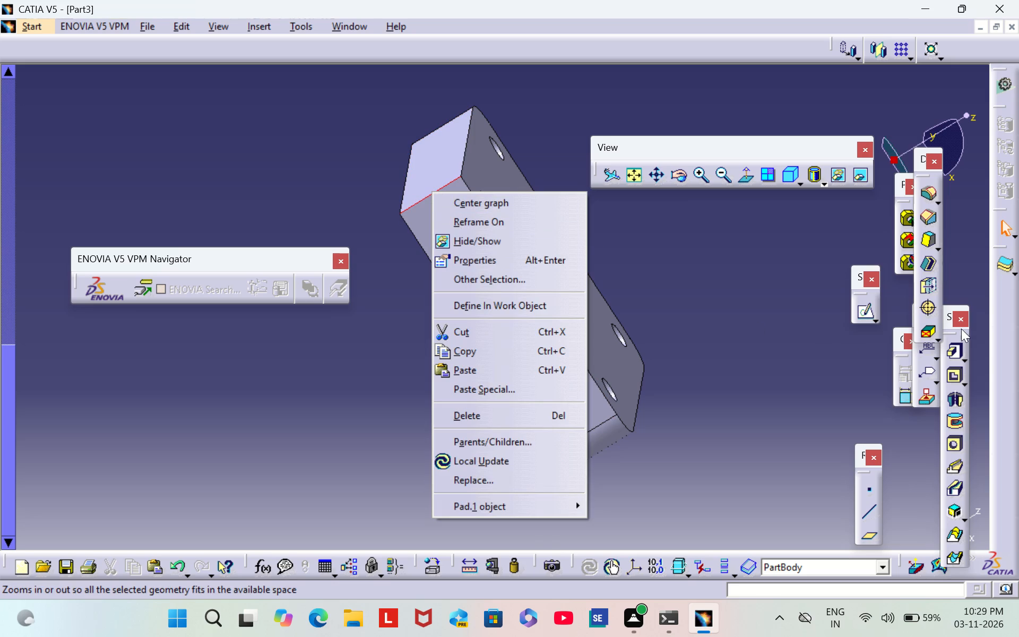
click(925, 191)
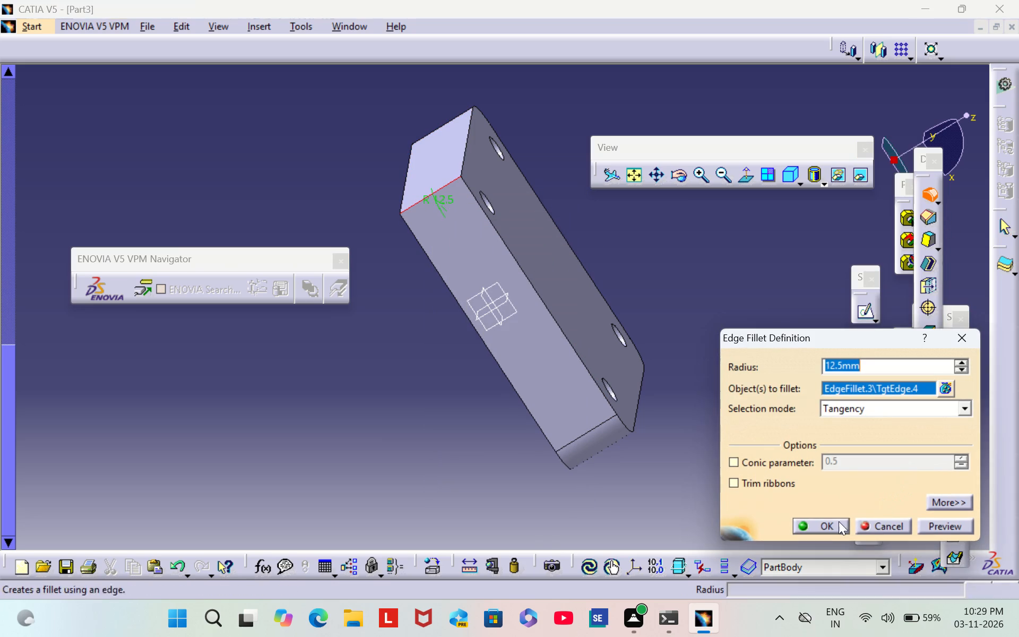
click(826, 526)
click(724, 257)
Start a sketch on the plate's top face and draw a circle of about 28.8 mm radius centred on the origin.
middle_drag(723, 256, 602, 322)
scroll(723, 256, down, 1)
right_drag(719, 255, 602, 322)
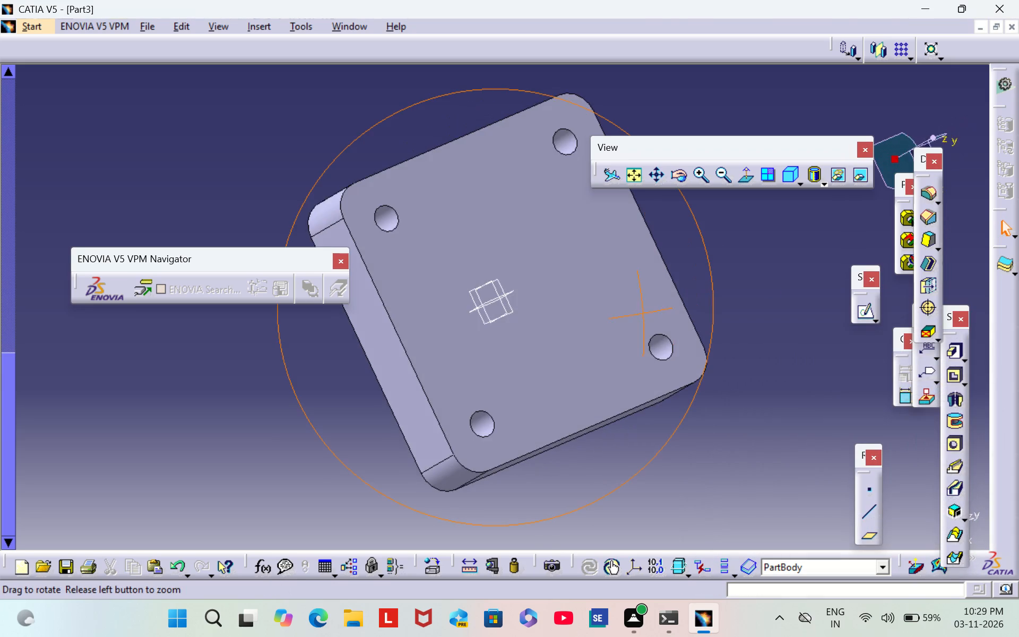
right_drag(602, 322, 573, 311)
middle_drag(602, 322, 573, 311)
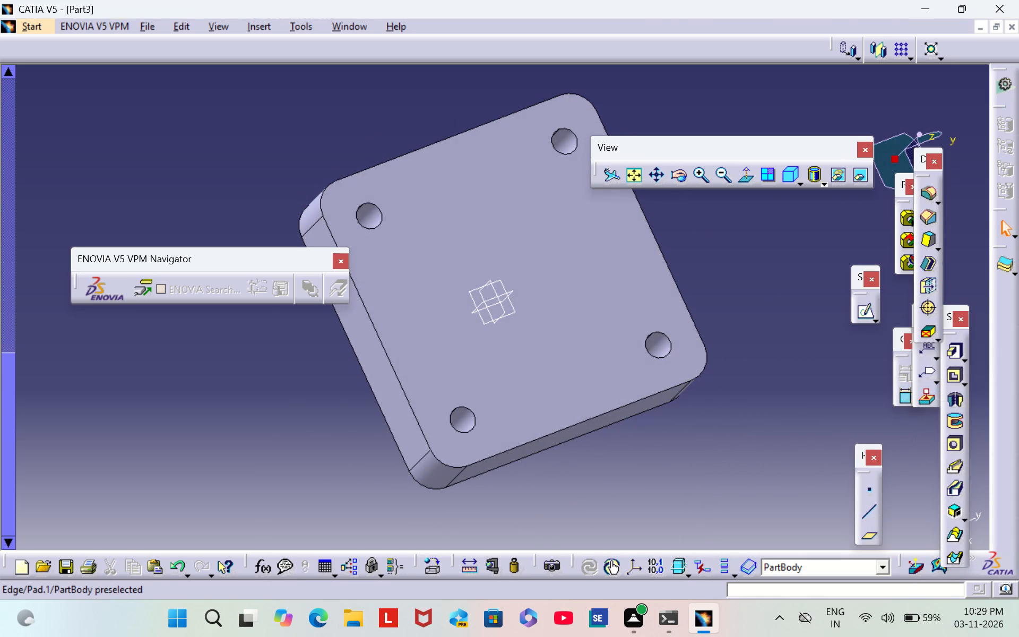
click(568, 328)
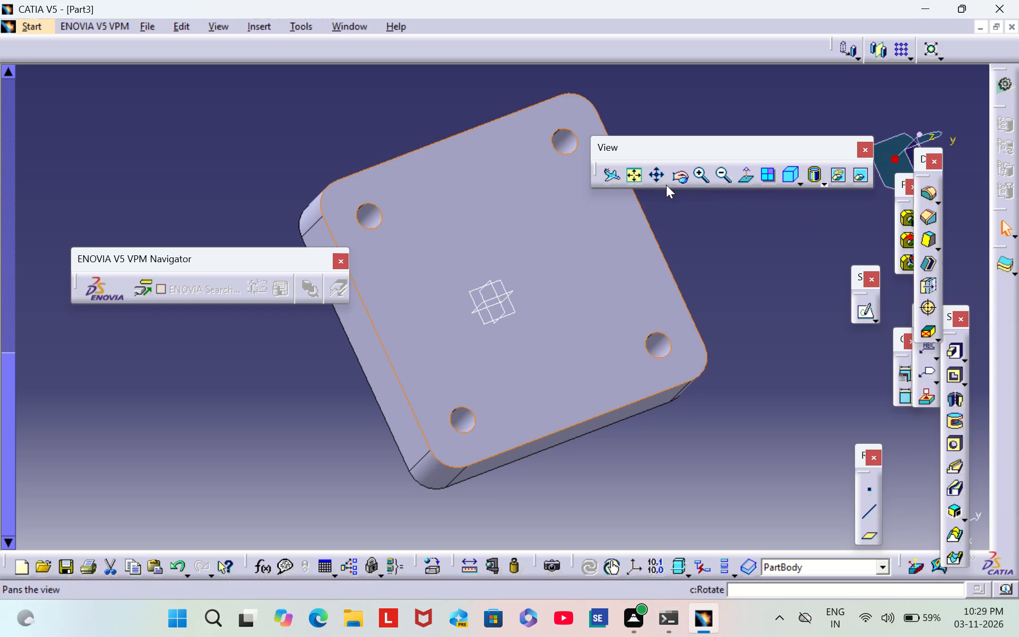
click(866, 313)
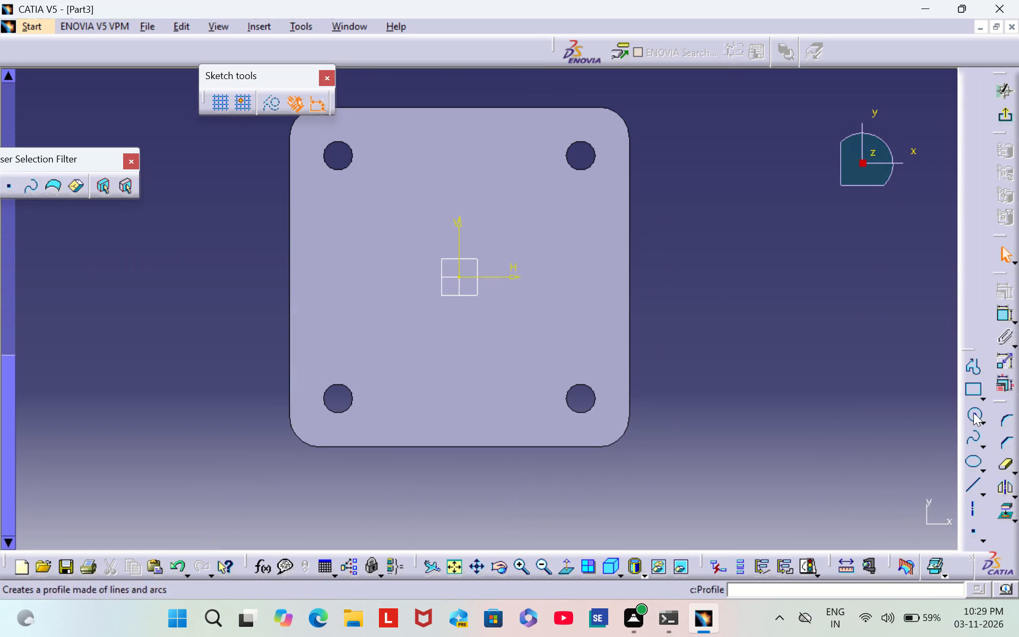
click(973, 411)
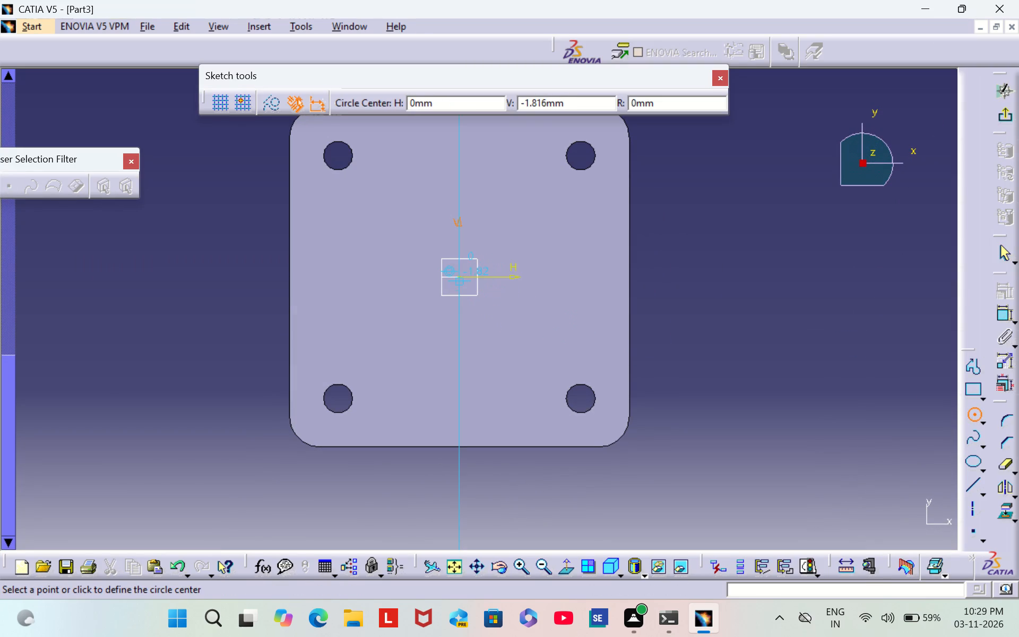
click(457, 276)
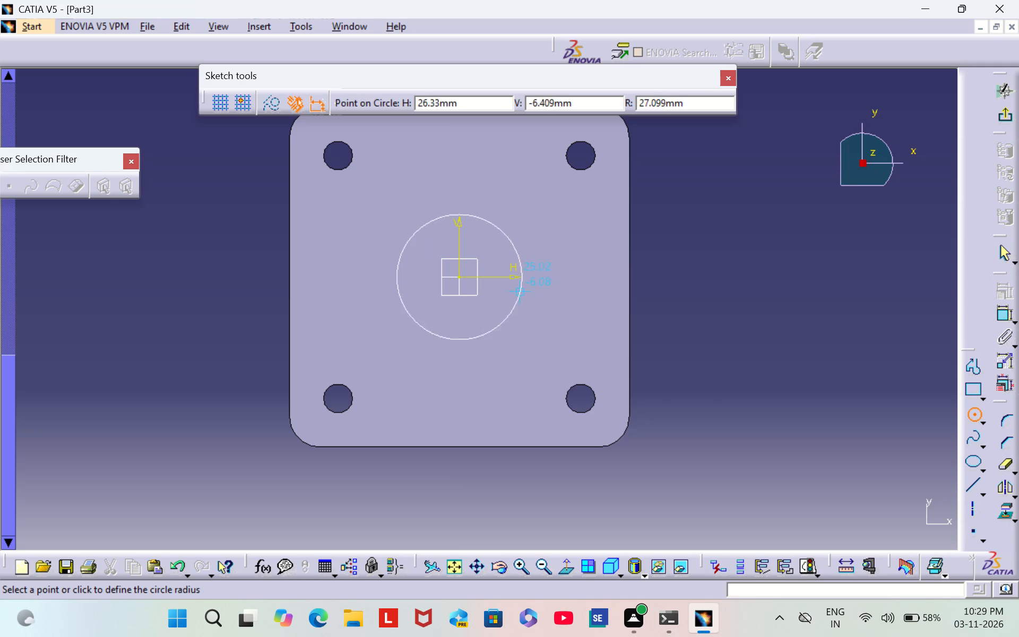
click(528, 292)
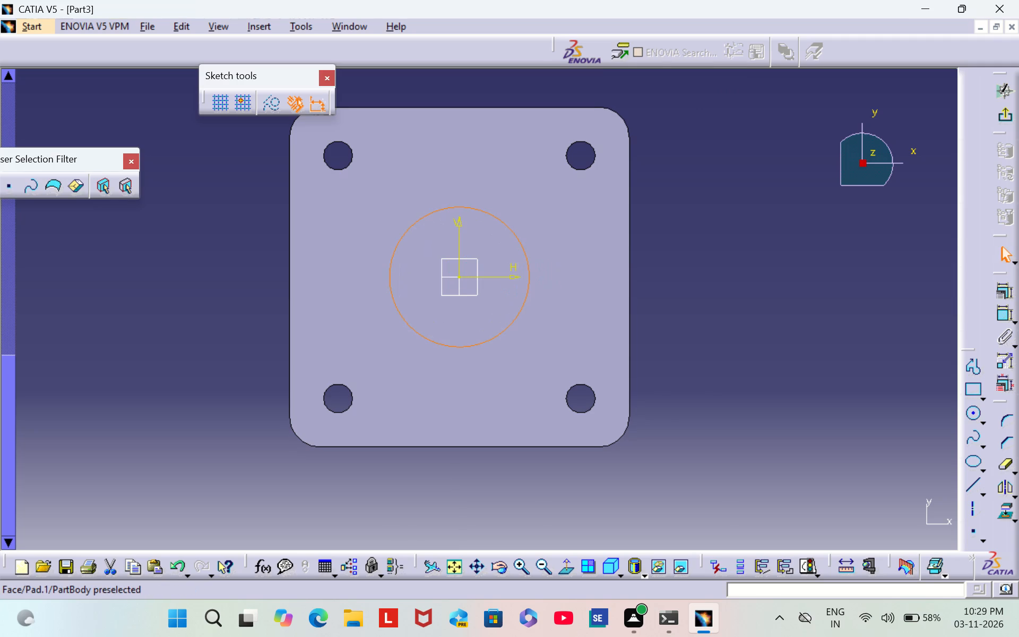
Dimension the central circle as a diameter of 92 mm, and exit the sketch.
click(1005, 312)
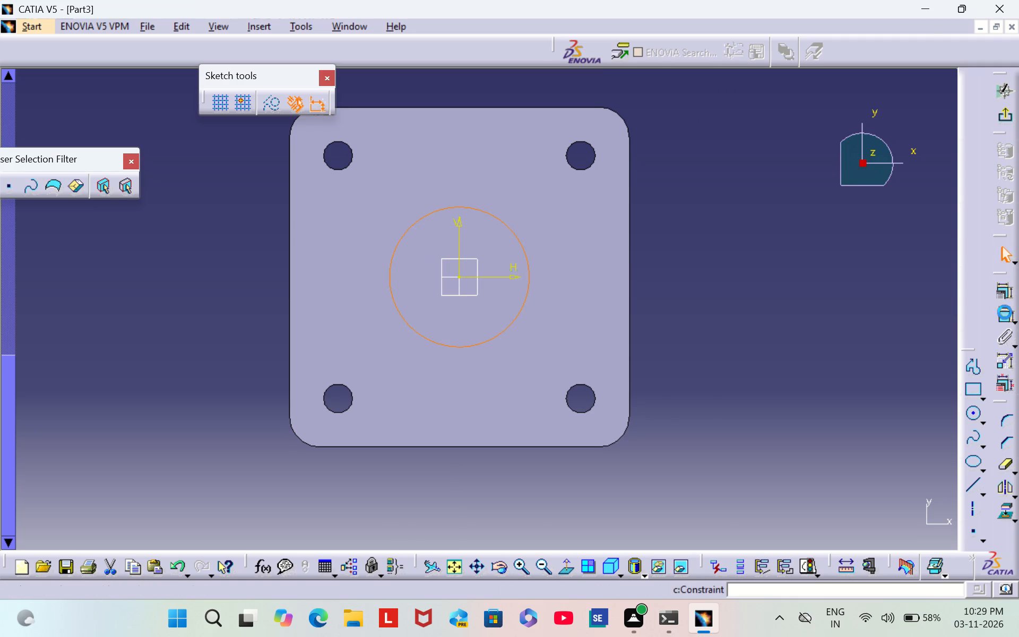
click(563, 217)
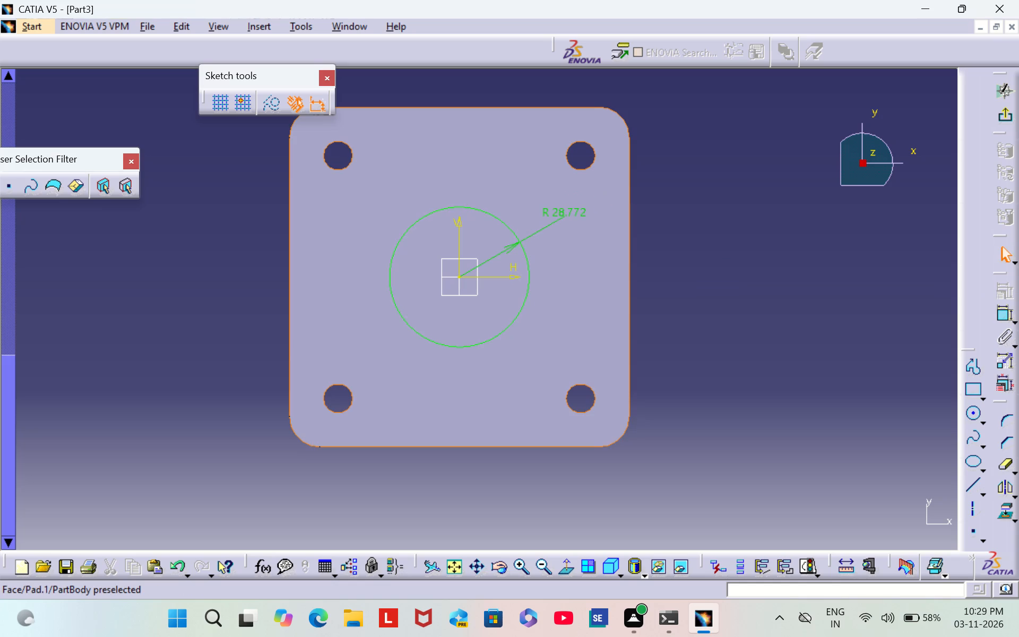
double_click(568, 214)
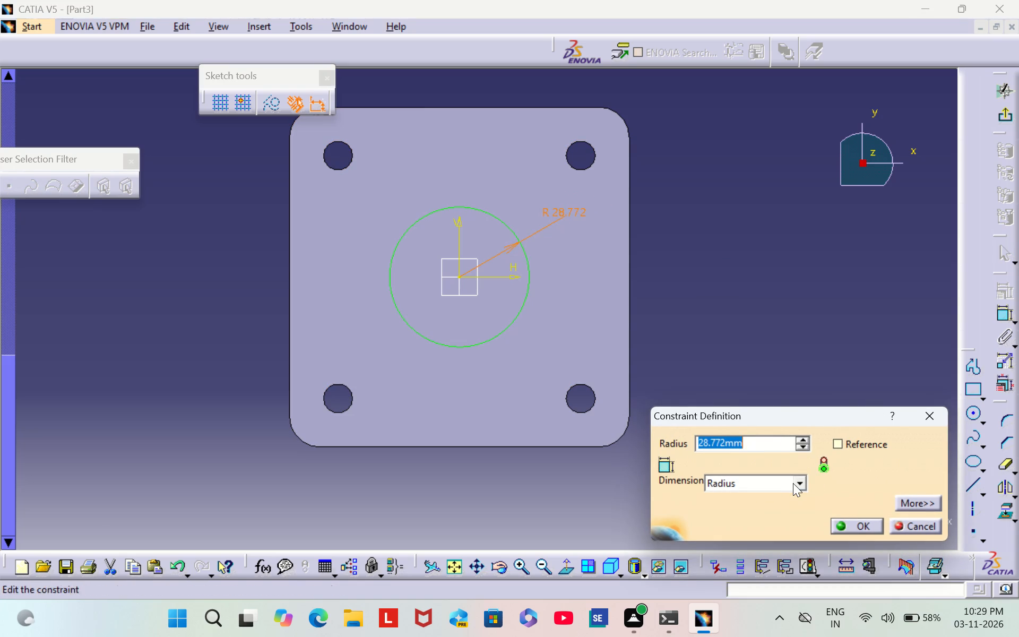
click(797, 481)
click(759, 510)
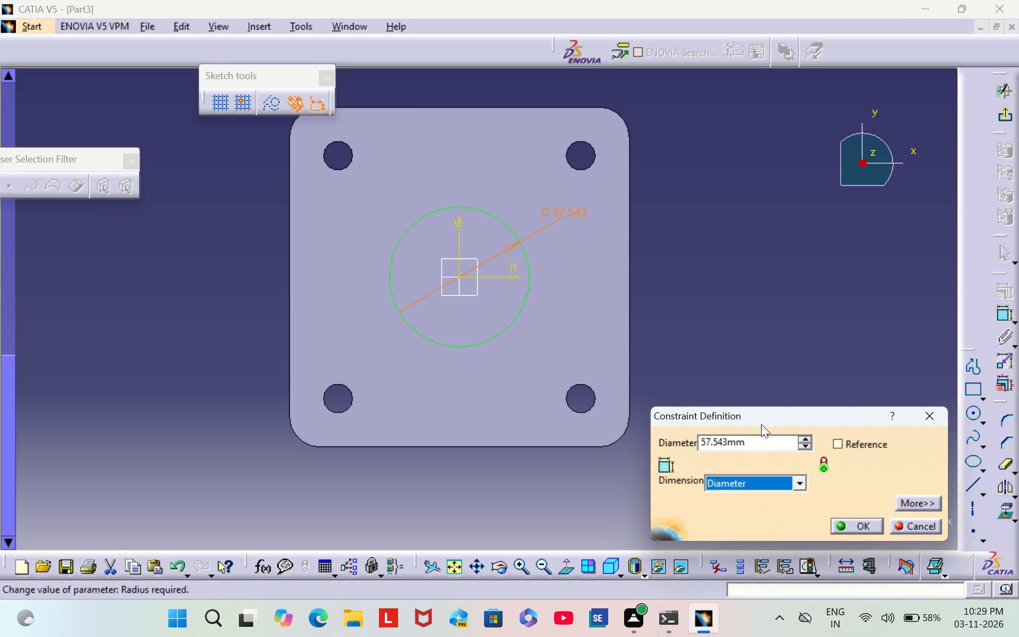
click(754, 445)
key(BackSpace)
key(BackSpace)
key(BackSpace)
key(BackSpace)
key(BackSpace)
key(BackSpace)
key(BackSpace)
key(BackSpace)
key(BackSpace)
key(BackSpace)
key(BackSpace)
key(BackSpace)
key(BackSpace)
key(BackSpace)
key(BackSpace)
key(BackSpace)
key(BackSpace)
key(BackSpace)
key(BackSpace)
key(BackSpace)
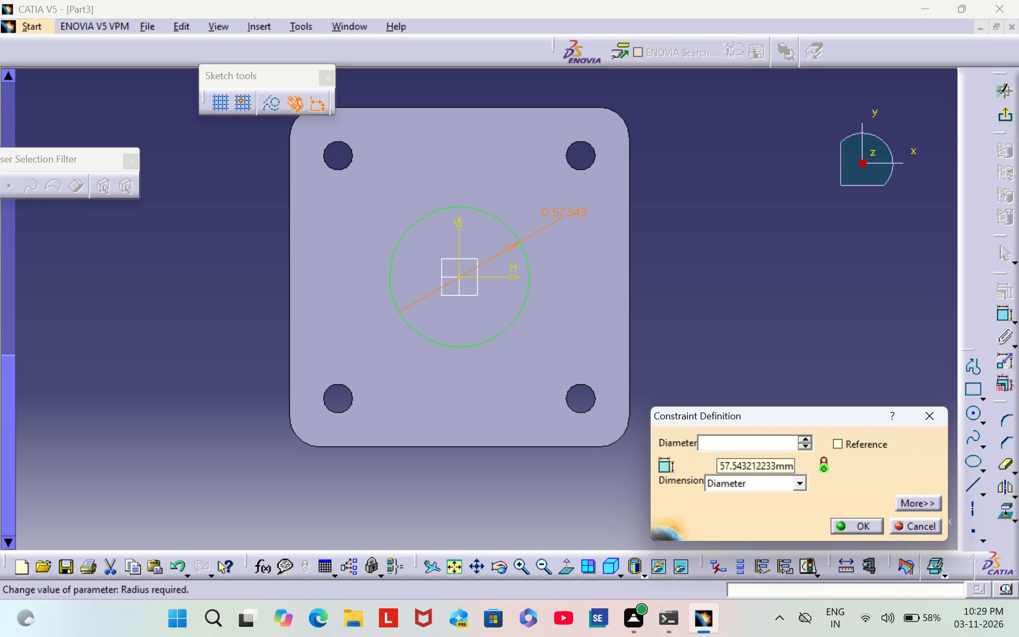
text(92)
key(Return)
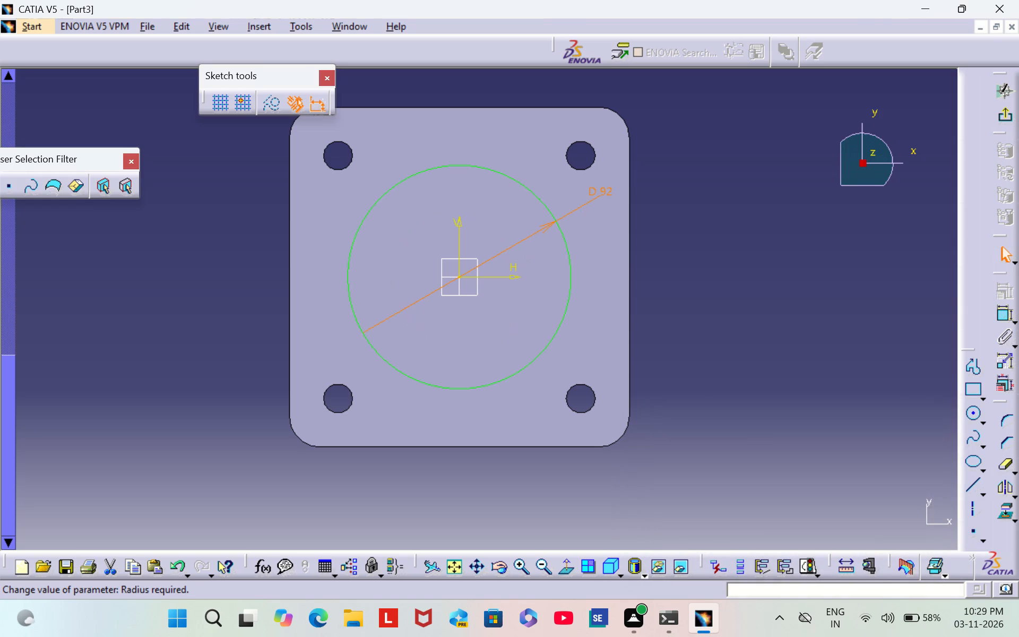
click(735, 283)
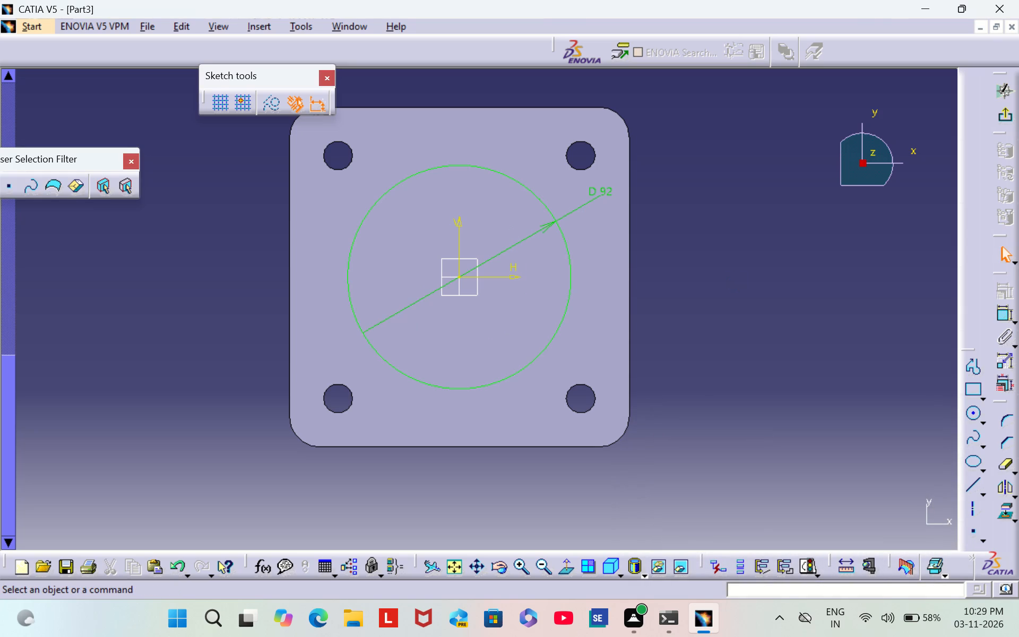
click(1005, 116)
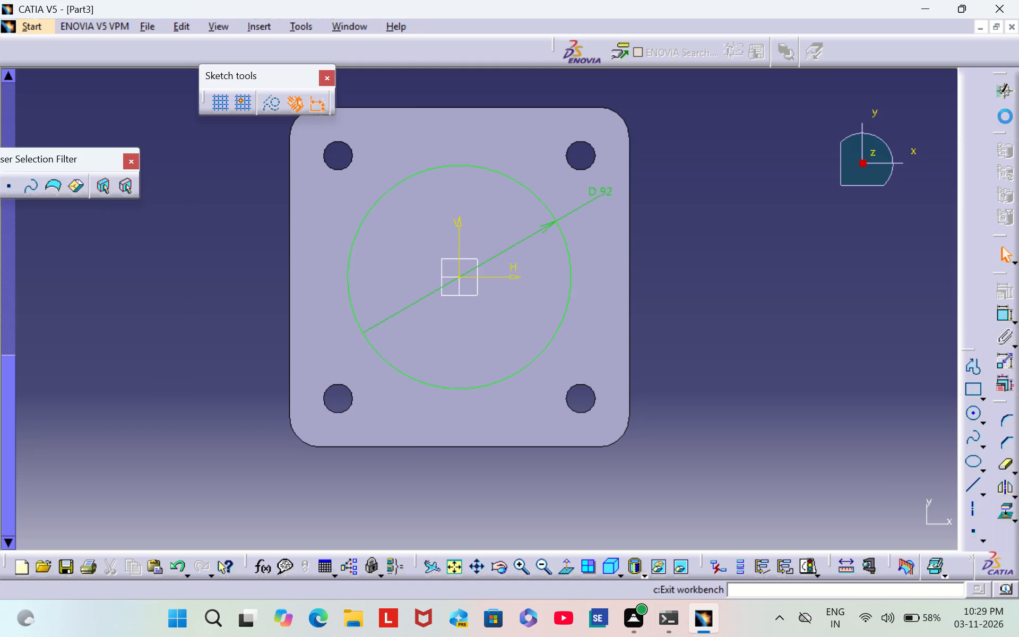
Pocket the central circle through the plate with the Up to last limit, and check the resulting opening.
click(959, 372)
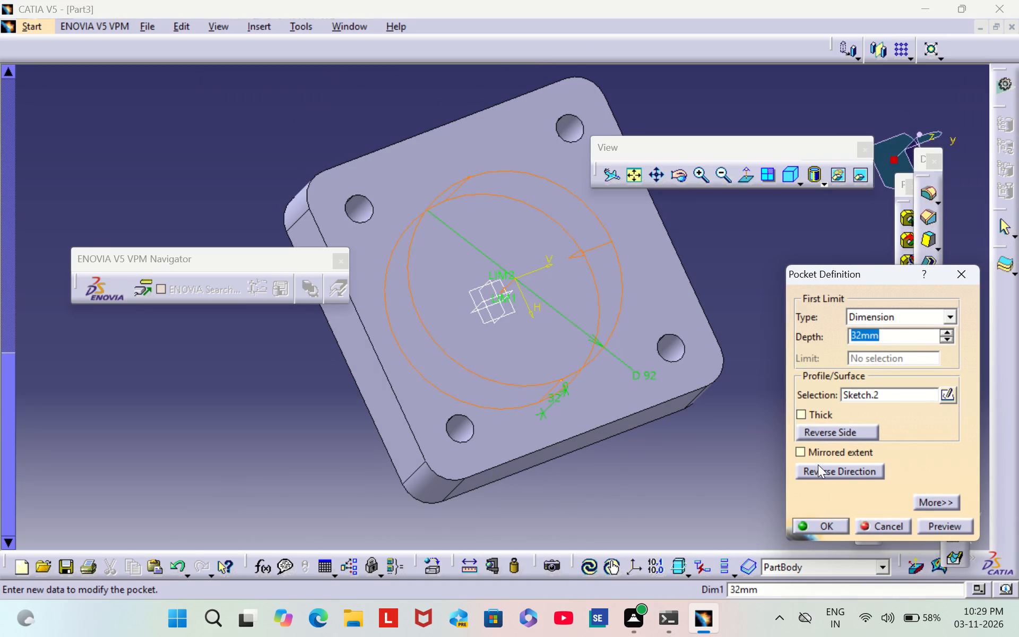
click(813, 468)
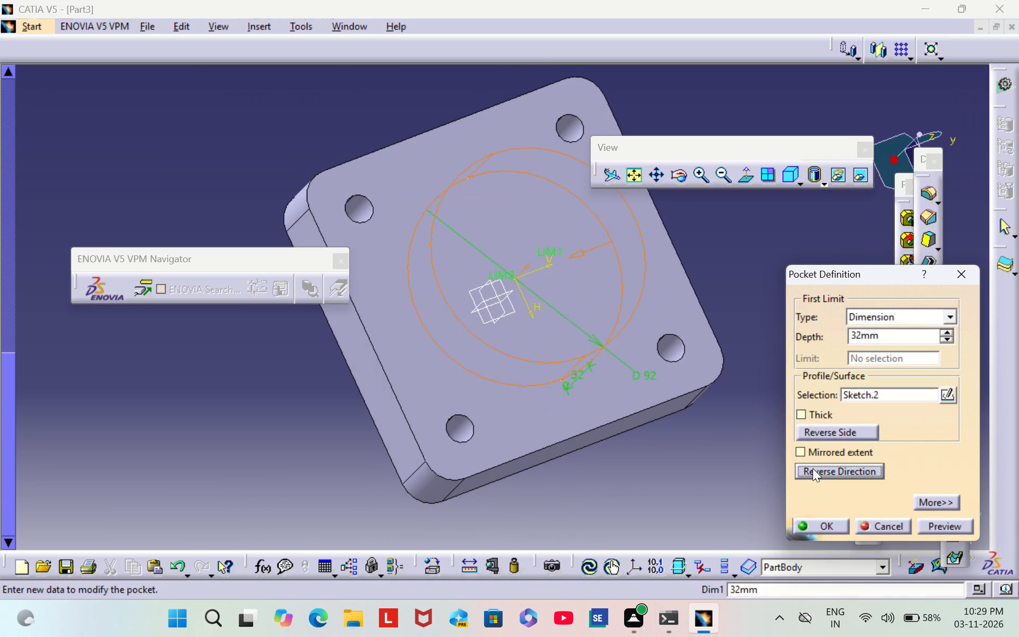
click(813, 468)
middle_drag(691, 476, 617, 355)
right_drag(682, 464, 617, 355)
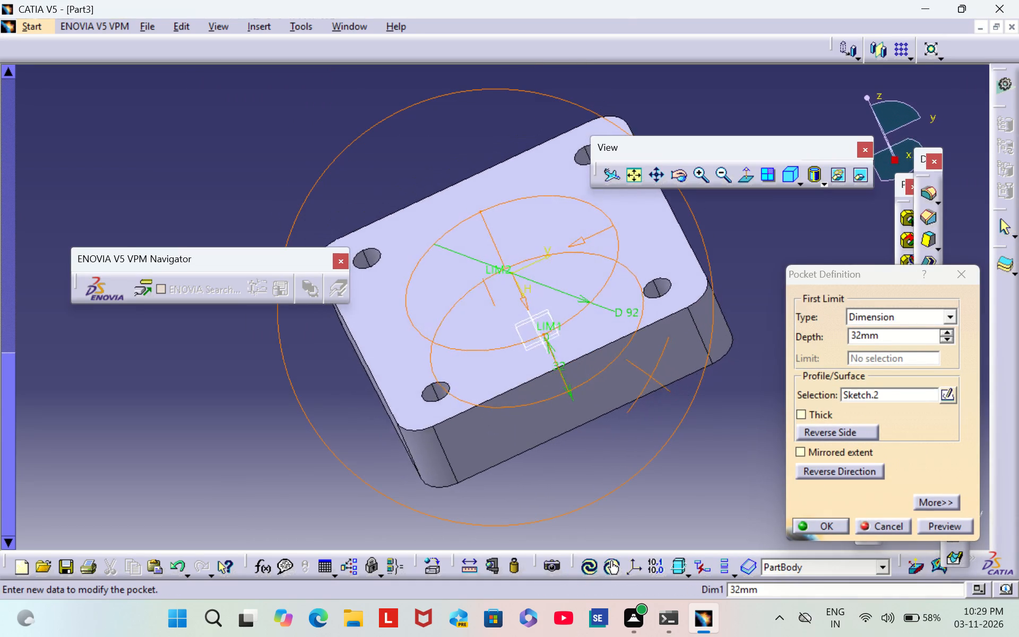
right_drag(617, 355, 629, 396)
middle_drag(617, 355, 629, 396)
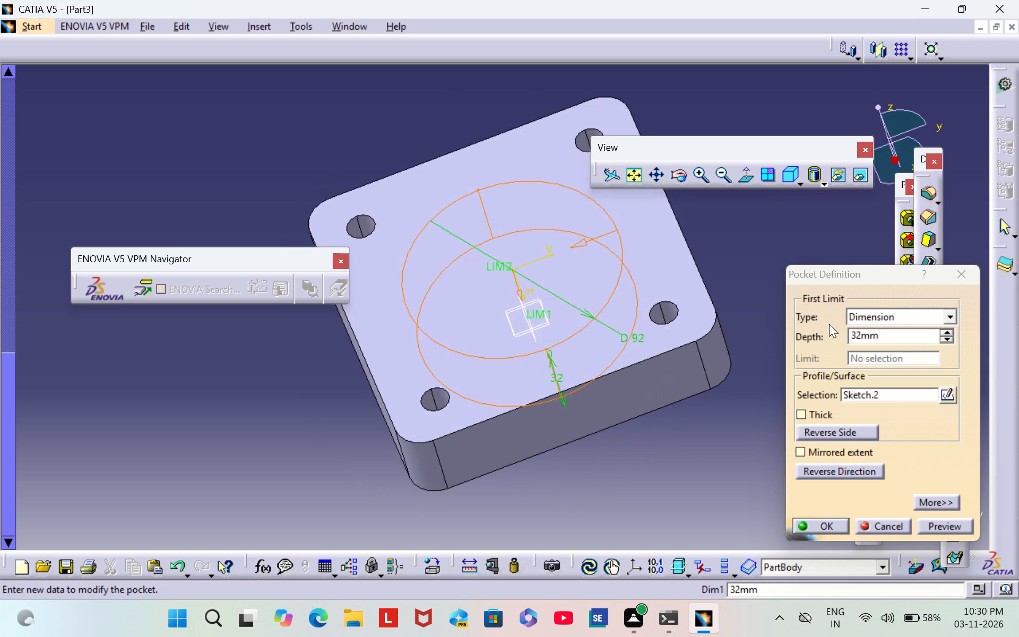
click(952, 317)
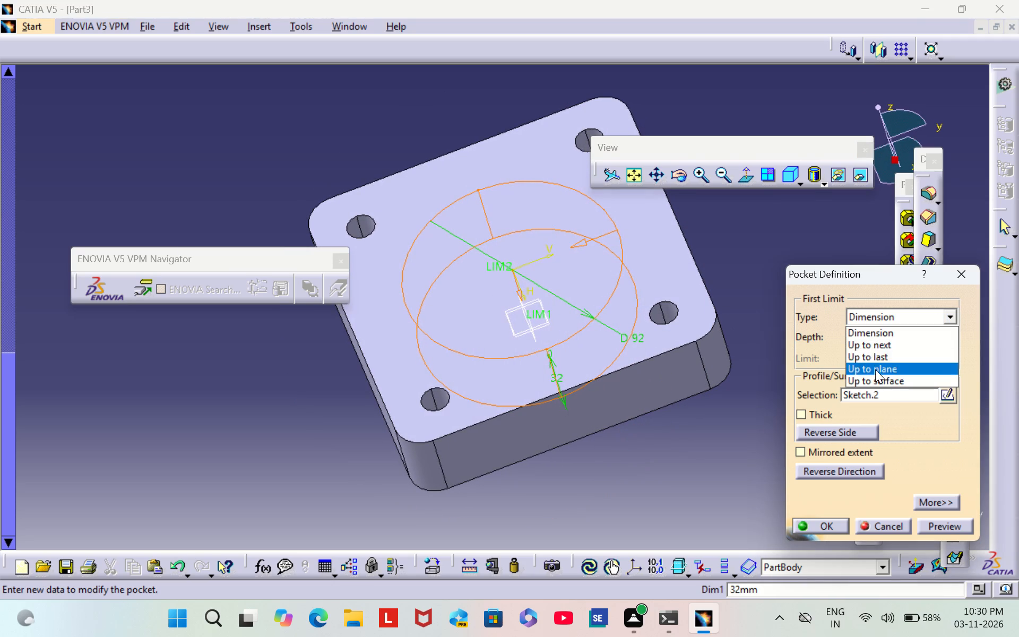
click(878, 361)
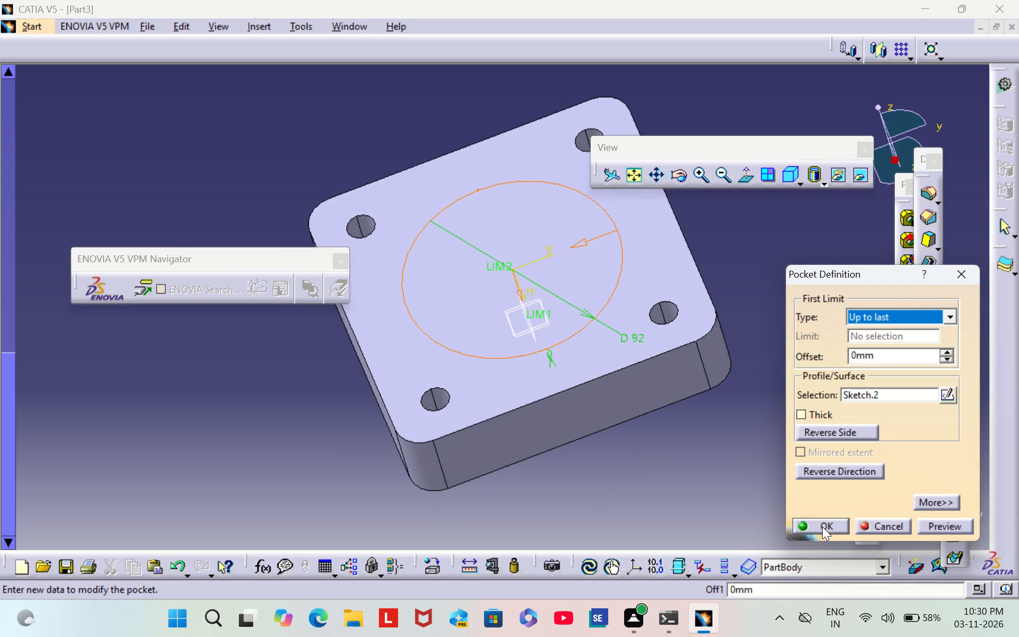
click(823, 523)
click(772, 440)
middle_drag(348, 424, 625, 472)
scroll(348, 424, down, 1)
right_drag(348, 424, 625, 472)
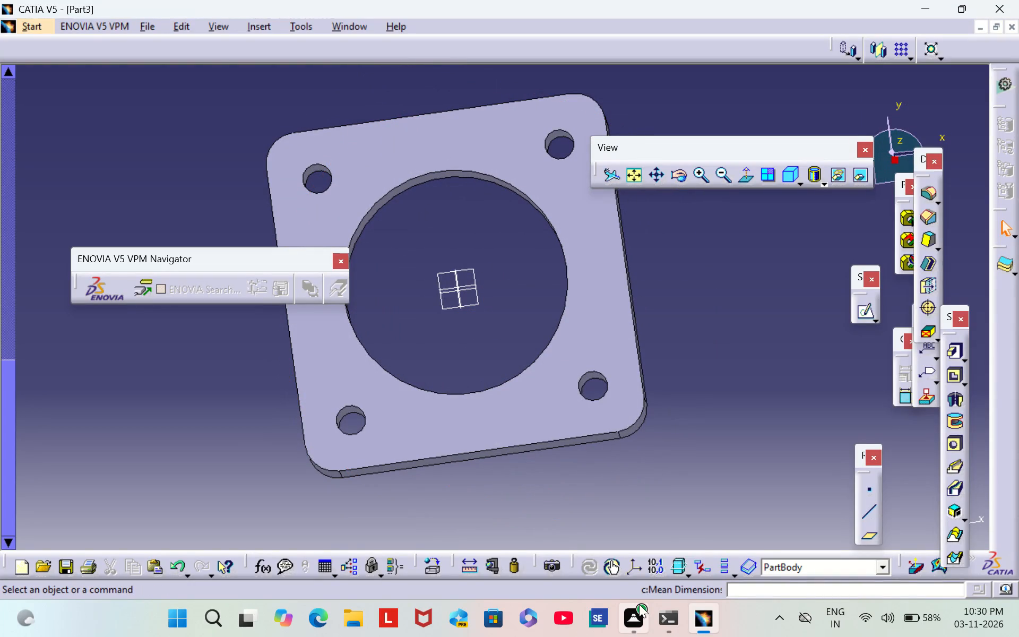
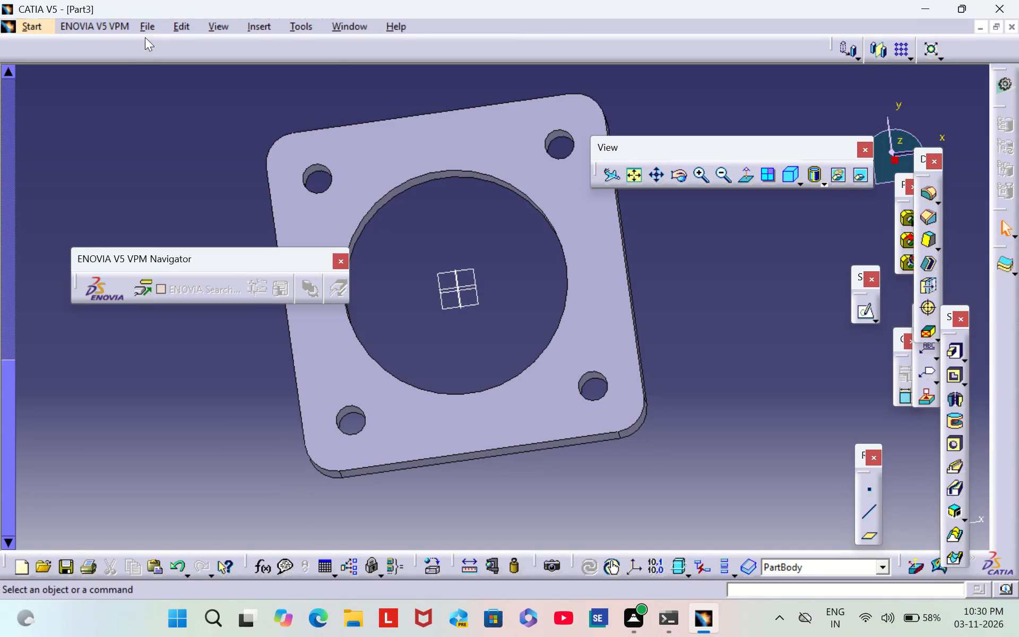
Save the finished plate to the Desktop as a CATPart named MILLING JIG PART 2.
click(153, 23)
click(274, 146)
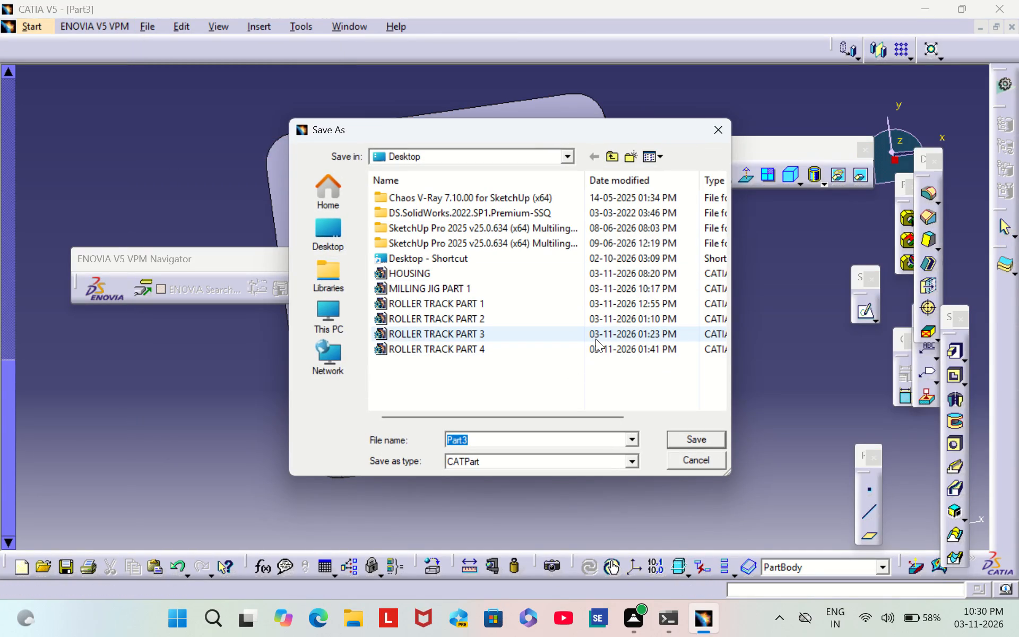
key(BackSpace)
text(MILLING JIG PART 3)
key(BackSpace)
key(2)
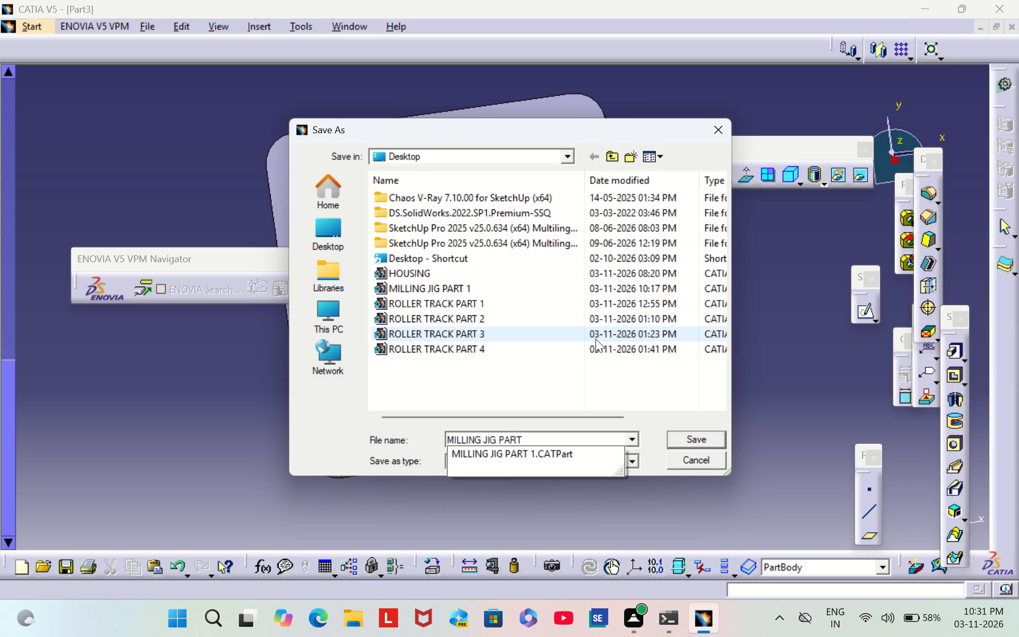
click(687, 442)
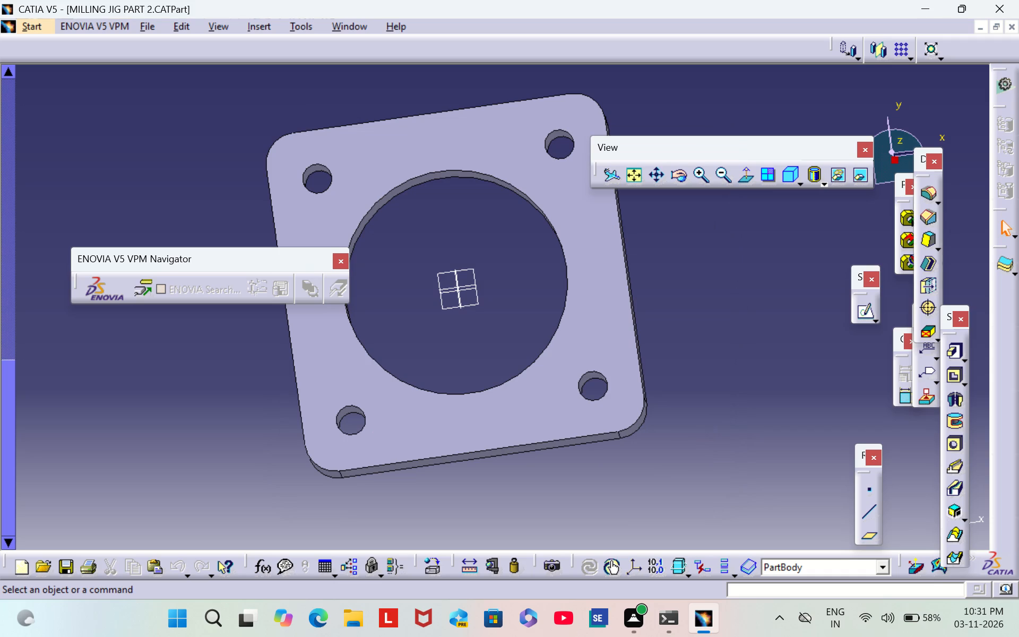
Create a new document of type Part.
click(150, 31)
click(182, 46)
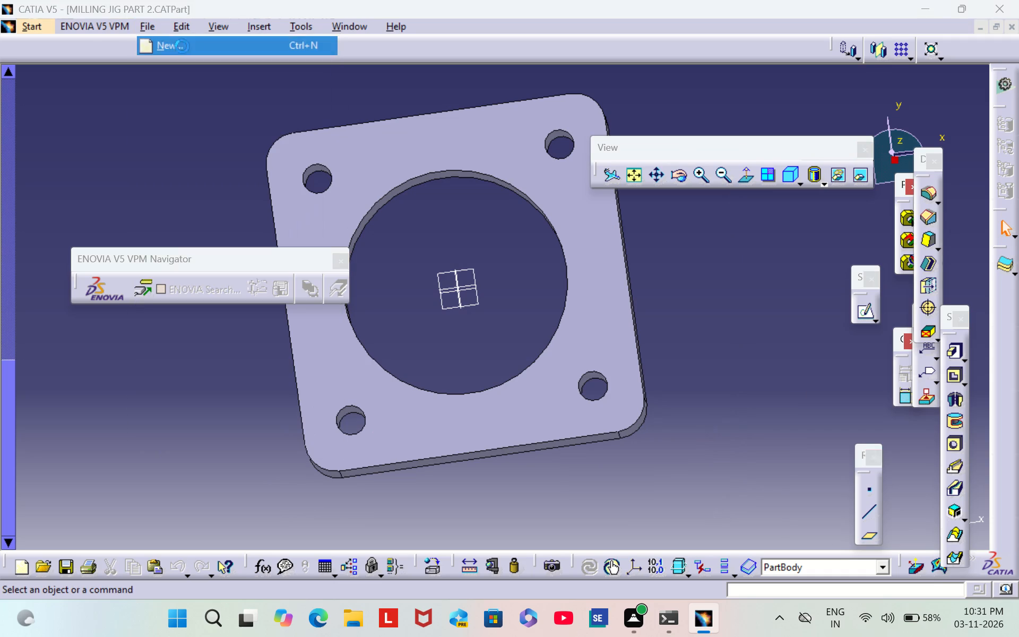
scroll(878, 461, down, 4)
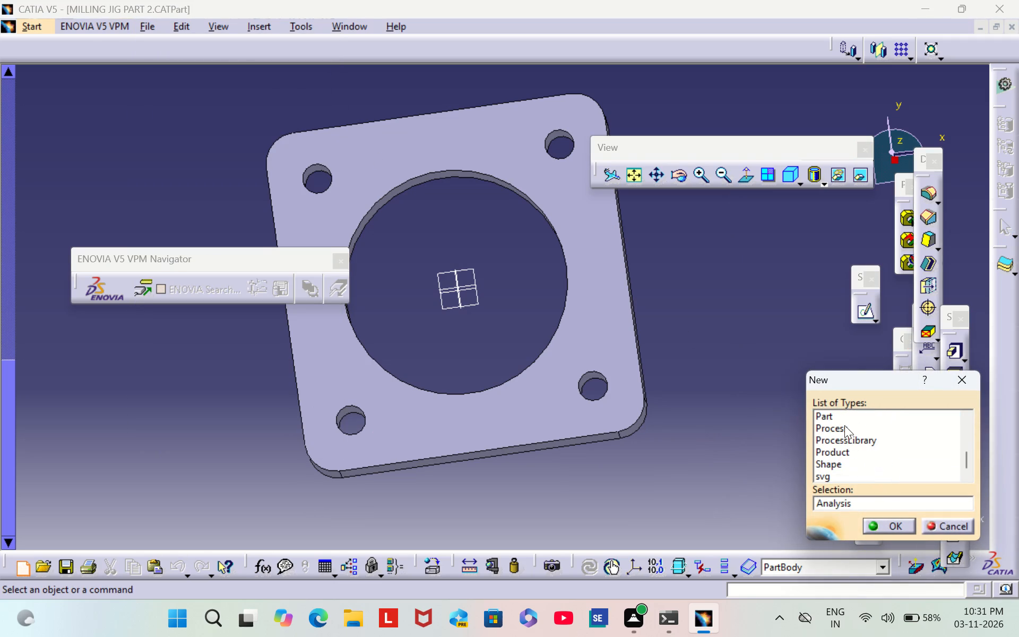
click(845, 417)
click(905, 526)
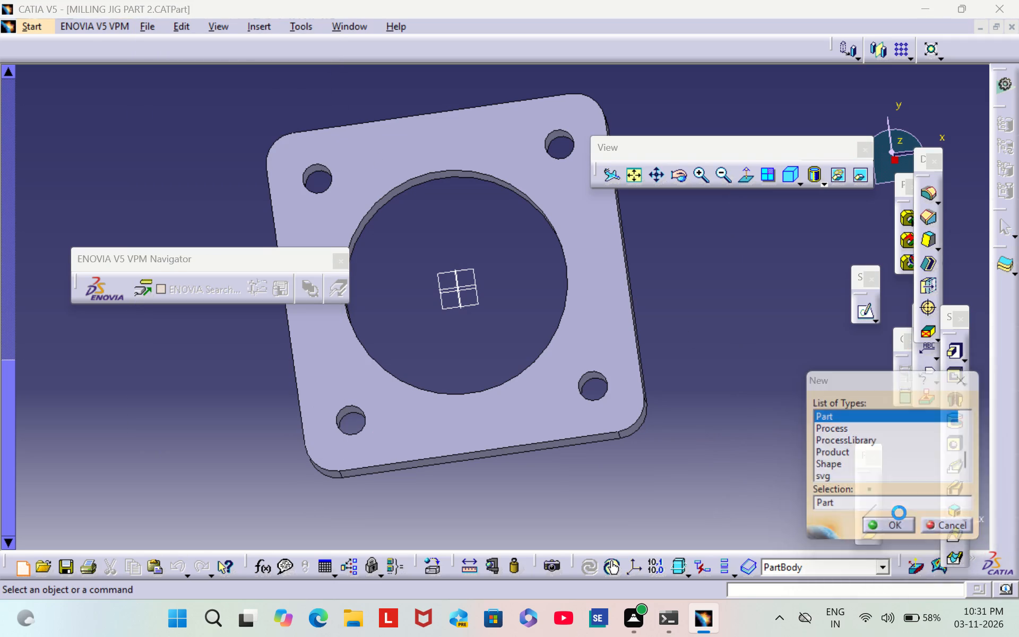
click(893, 522)
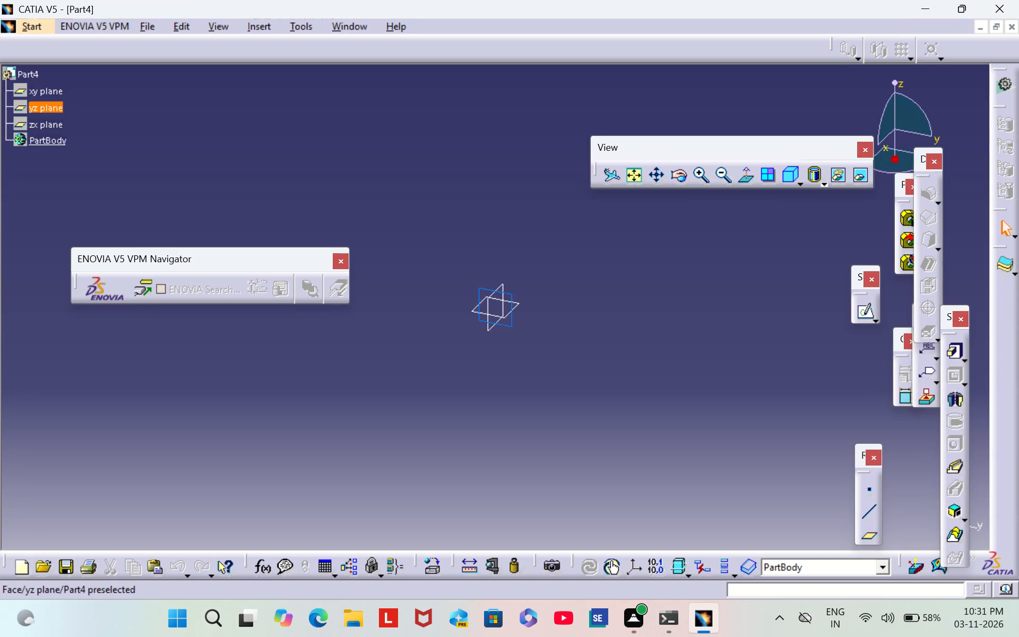
Start a sketch on the zx plane and draw a vertical axis line through the origin, extending above and below it.
click(502, 310)
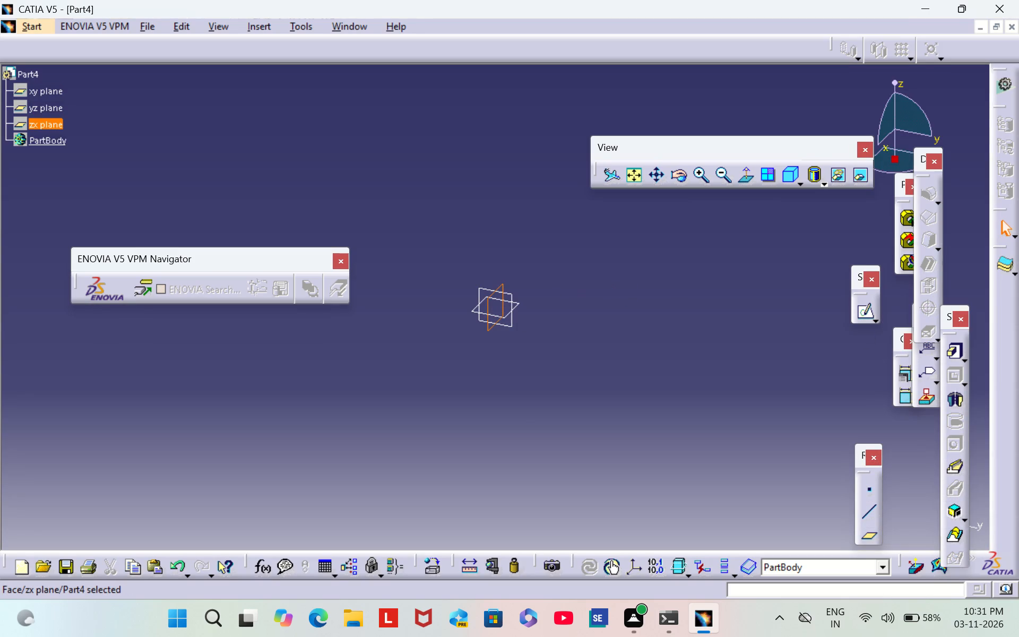
click(867, 316)
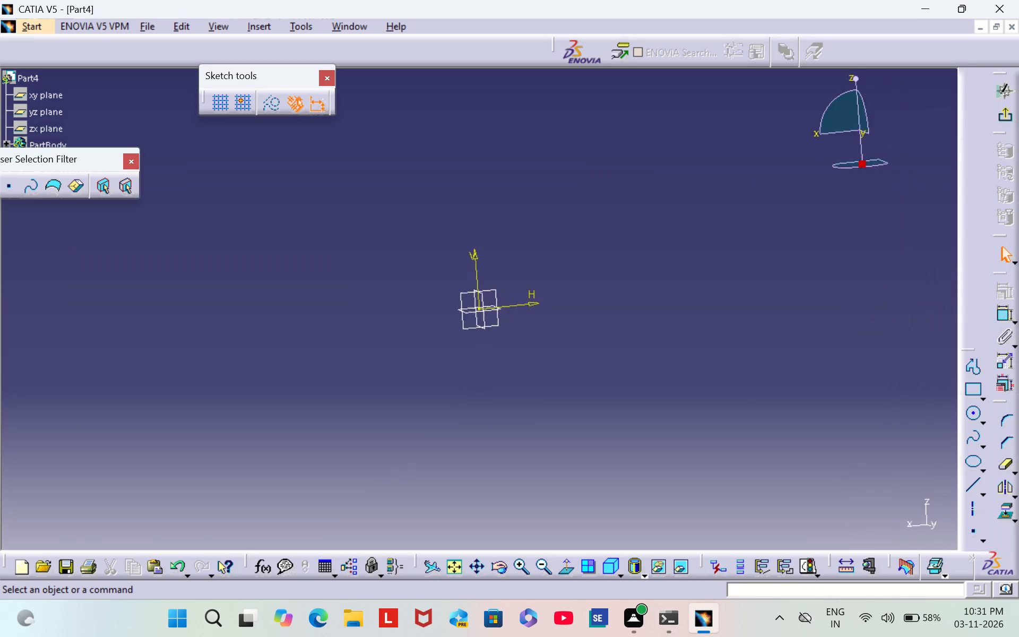
click(972, 511)
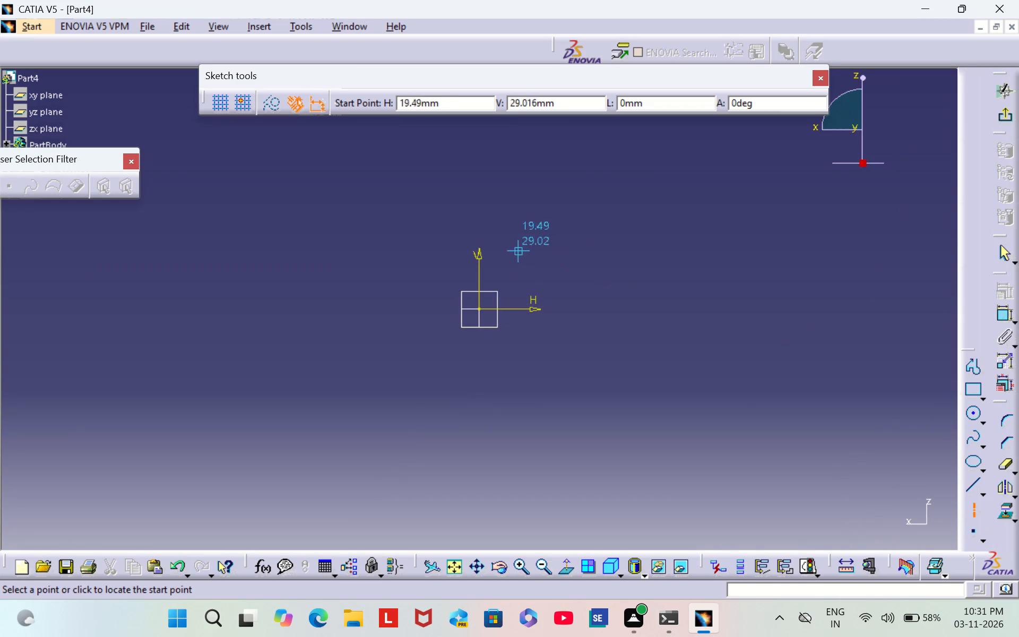
click(478, 194)
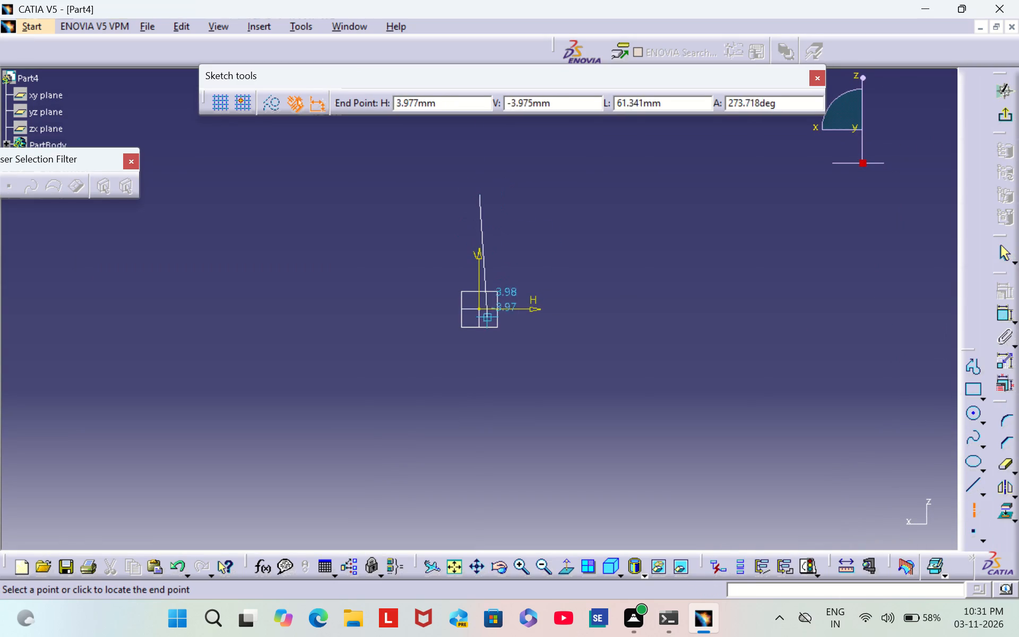
click(479, 386)
click(675, 414)
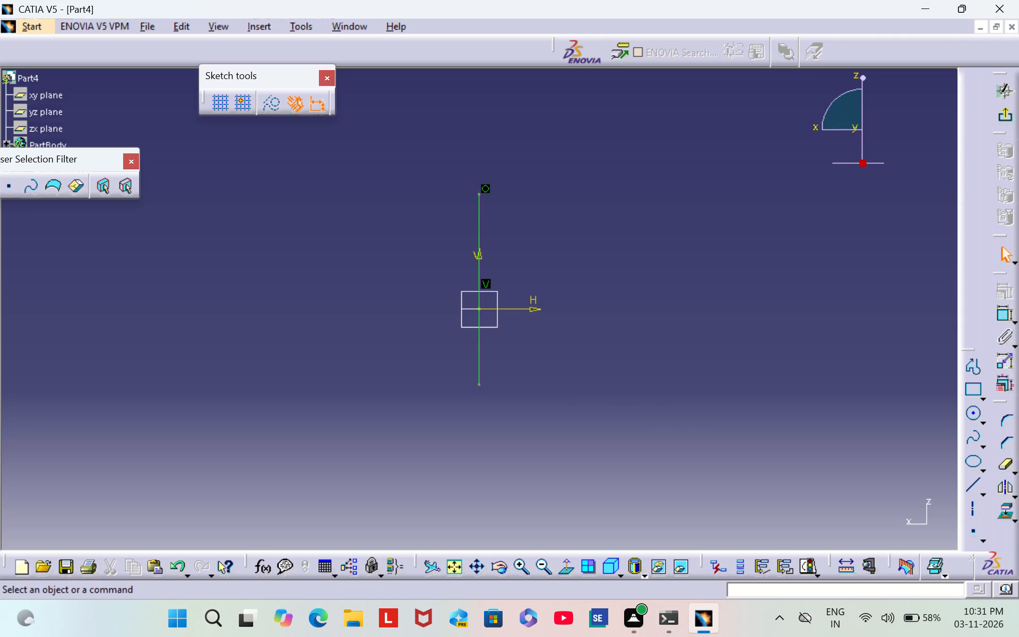
Draw a stepped half-profile from axis to axis: base about 41 mm wide, a step, a slanted side, and a neck about 4 mm wide.
click(977, 367)
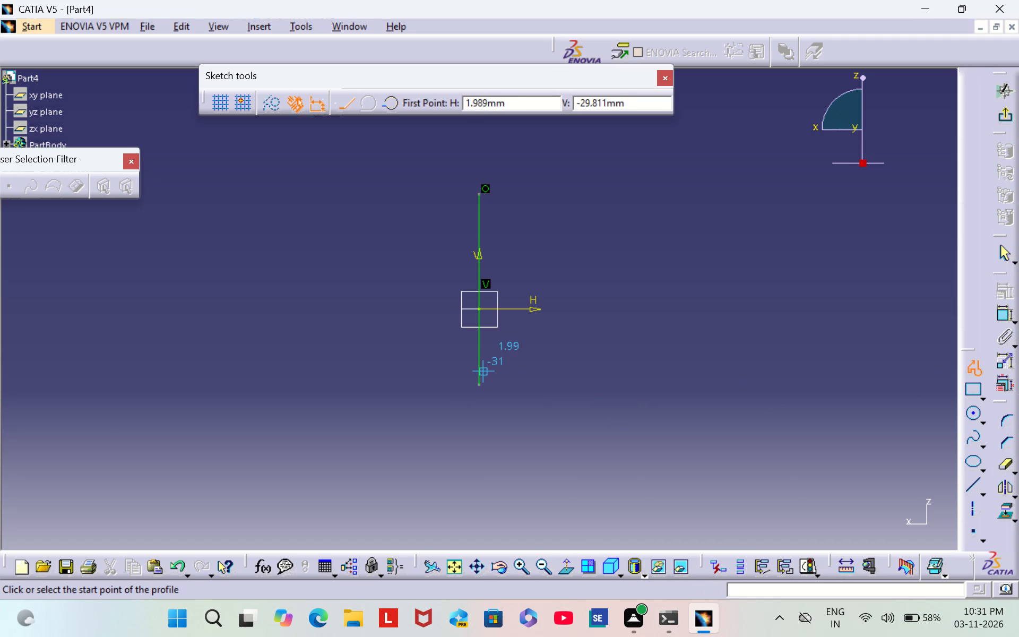
click(479, 366)
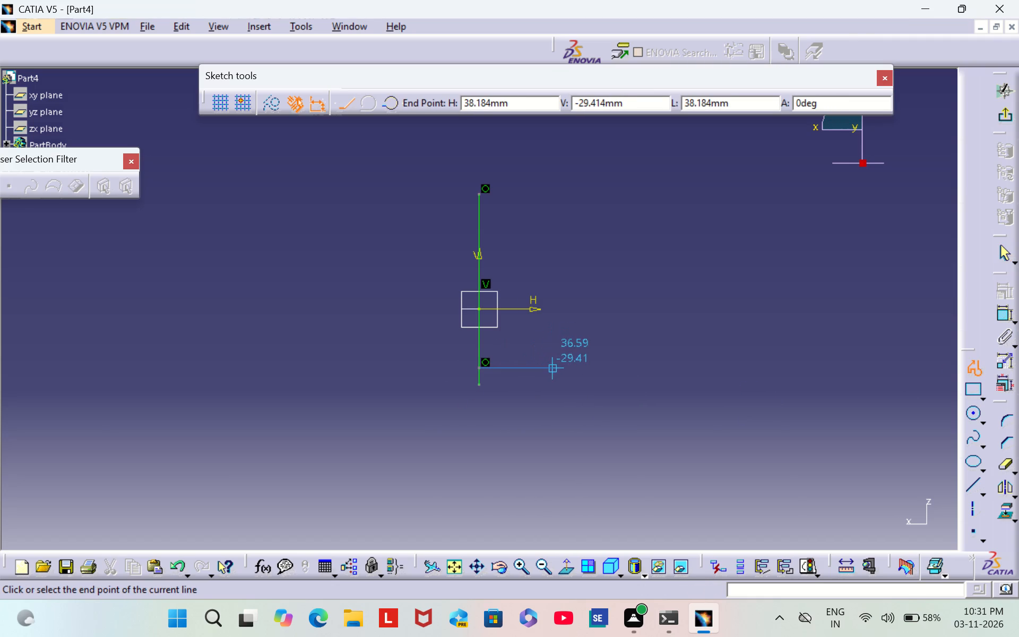
click(562, 367)
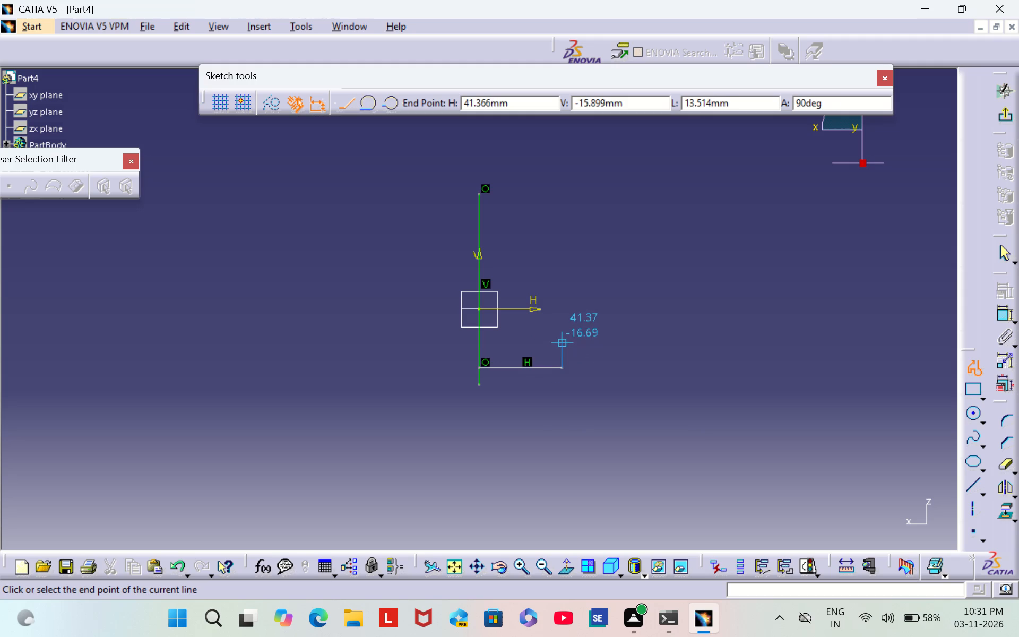
click(561, 340)
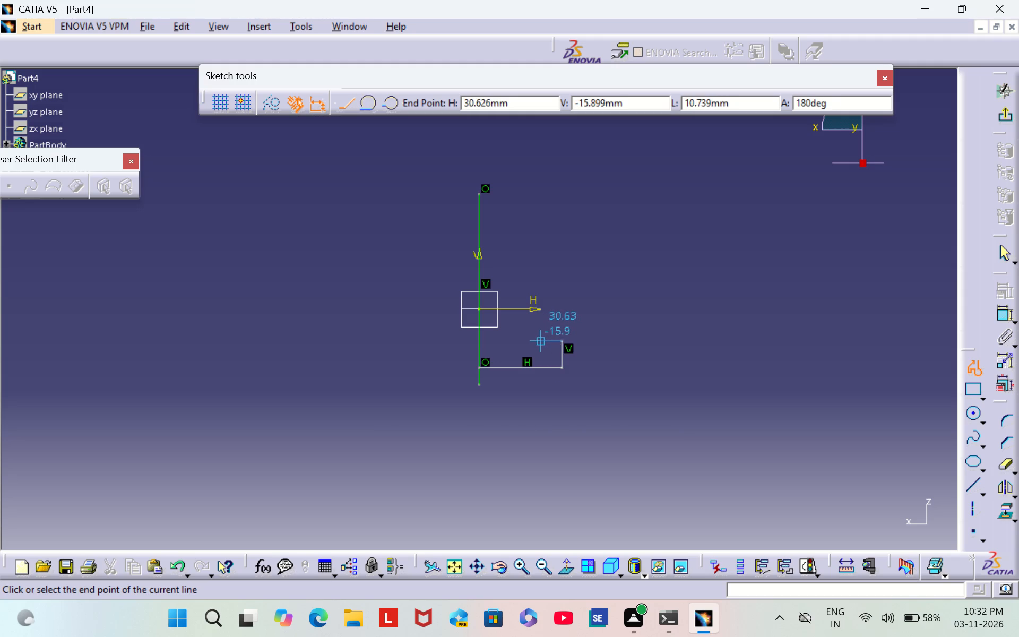
click(539, 339)
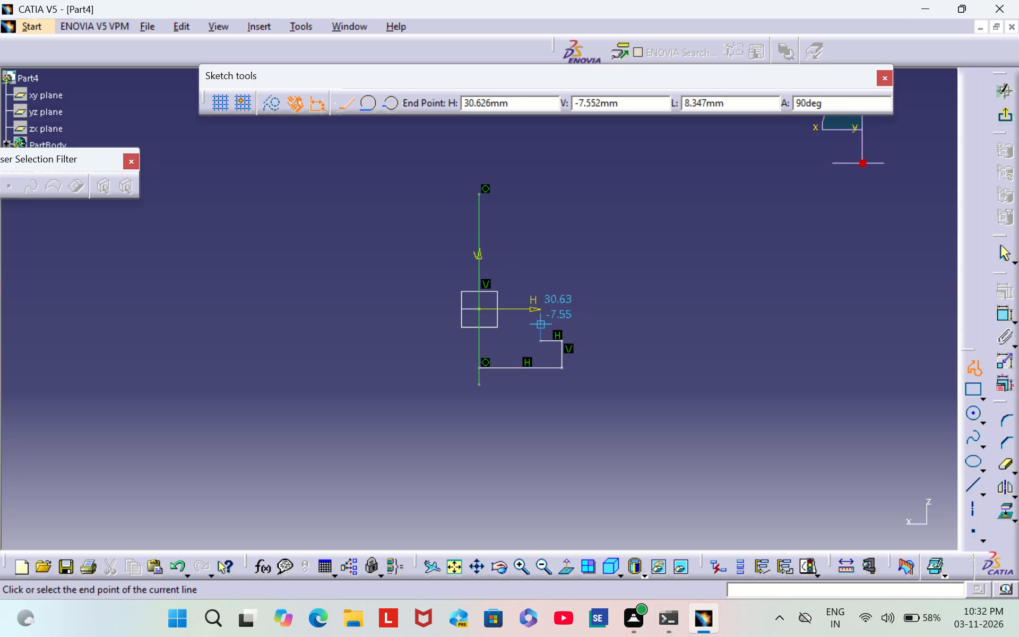
click(538, 324)
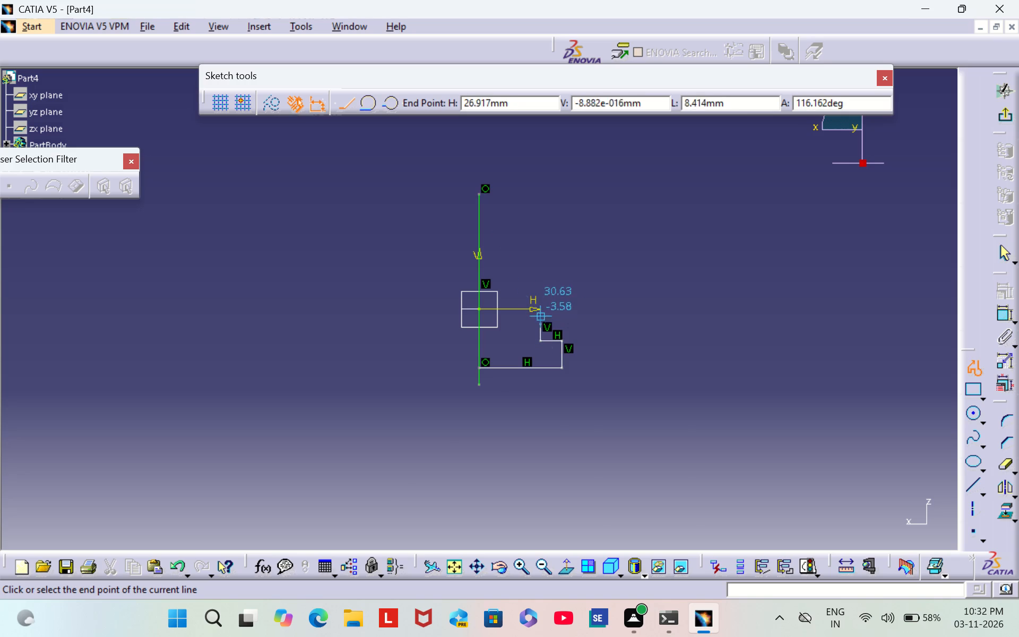
click(514, 275)
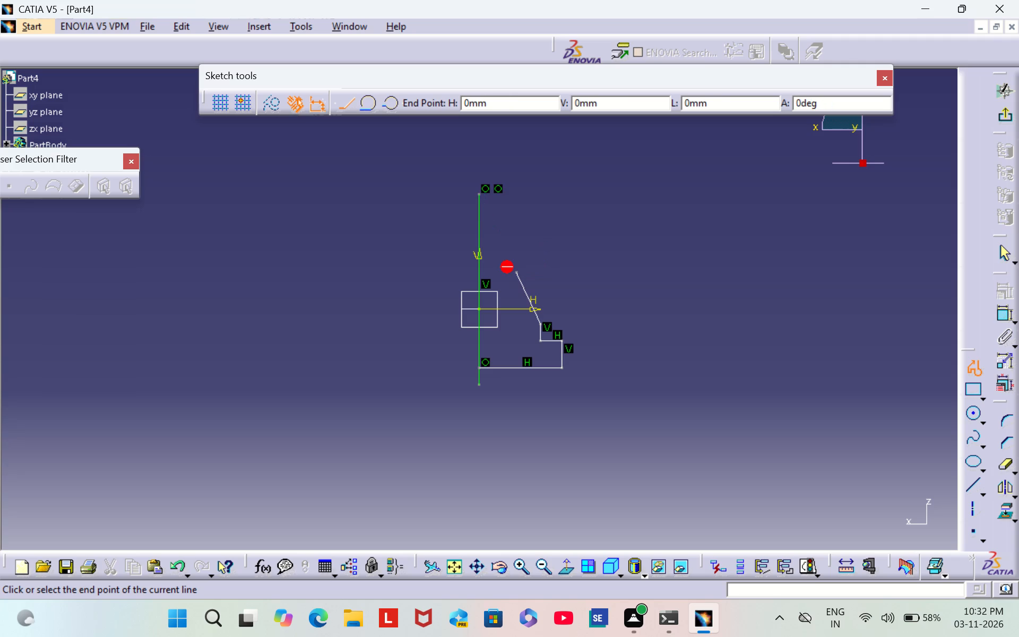
click(487, 271)
click(486, 235)
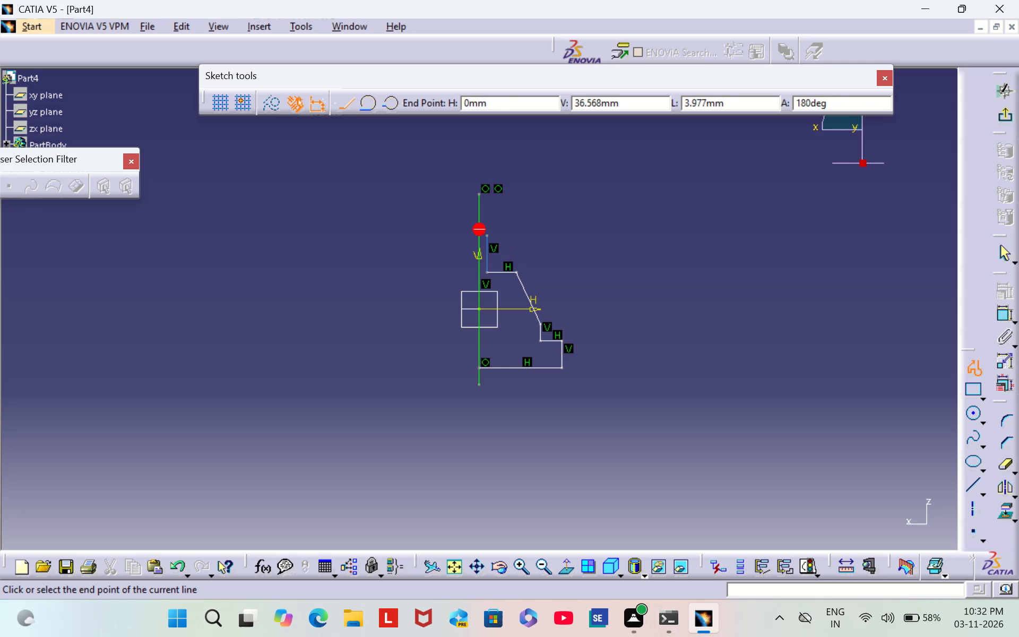
click(478, 235)
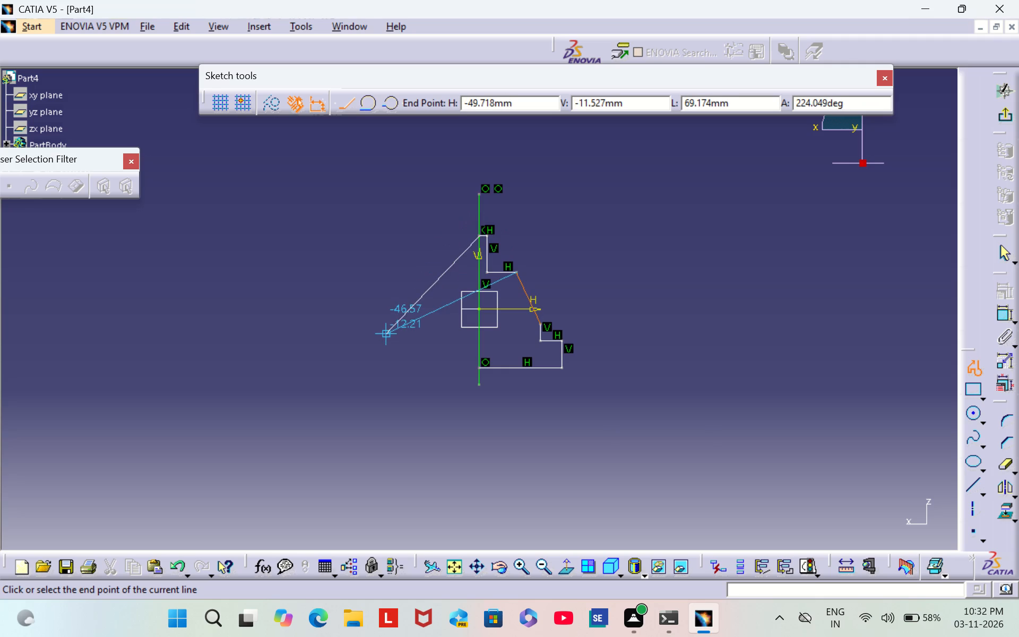
key(Escape)
key(Escape)
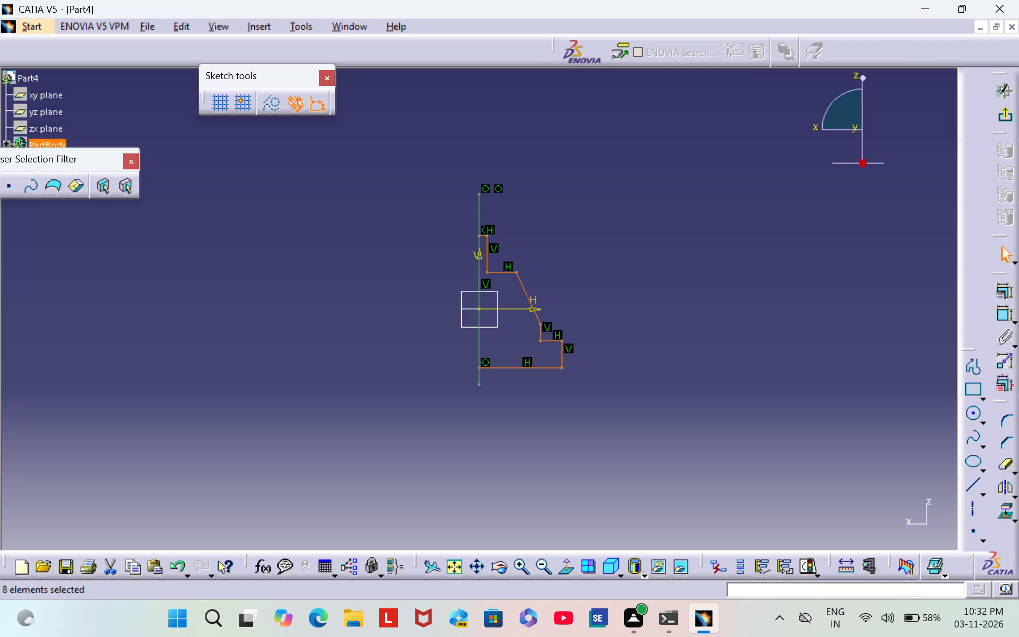
click(704, 260)
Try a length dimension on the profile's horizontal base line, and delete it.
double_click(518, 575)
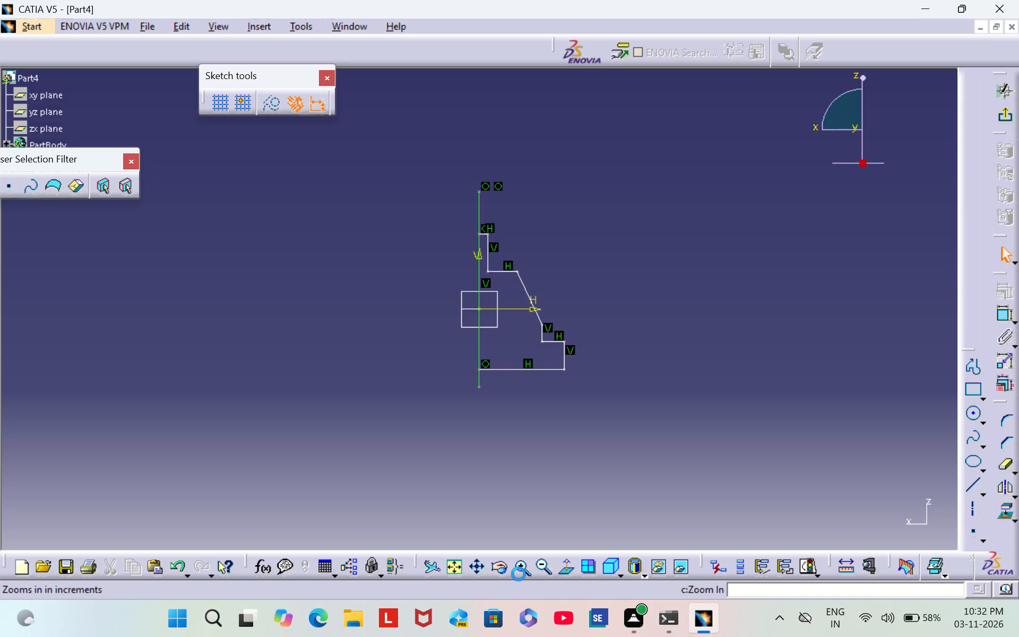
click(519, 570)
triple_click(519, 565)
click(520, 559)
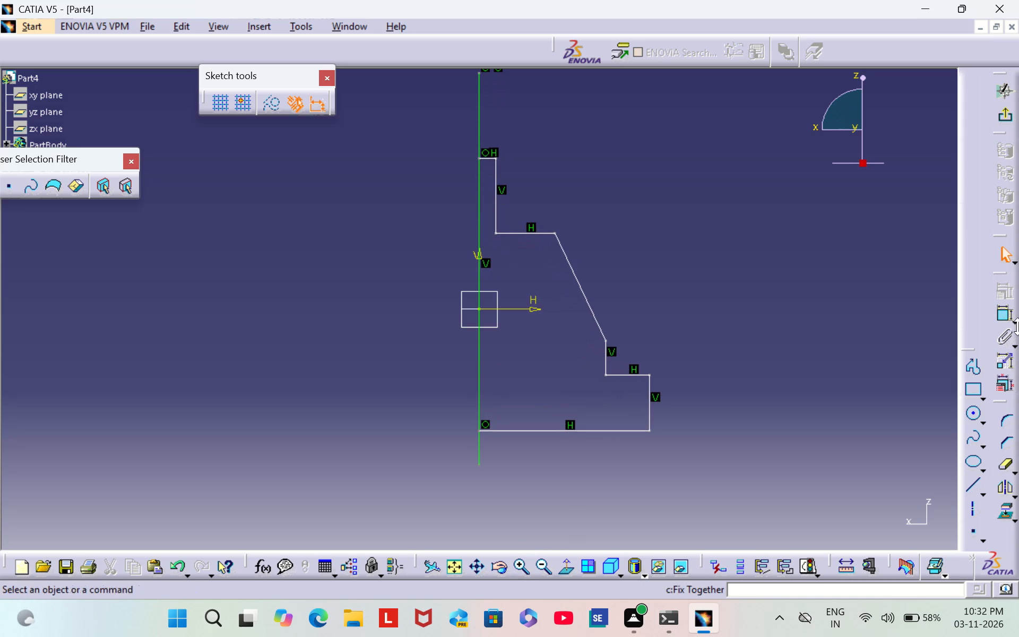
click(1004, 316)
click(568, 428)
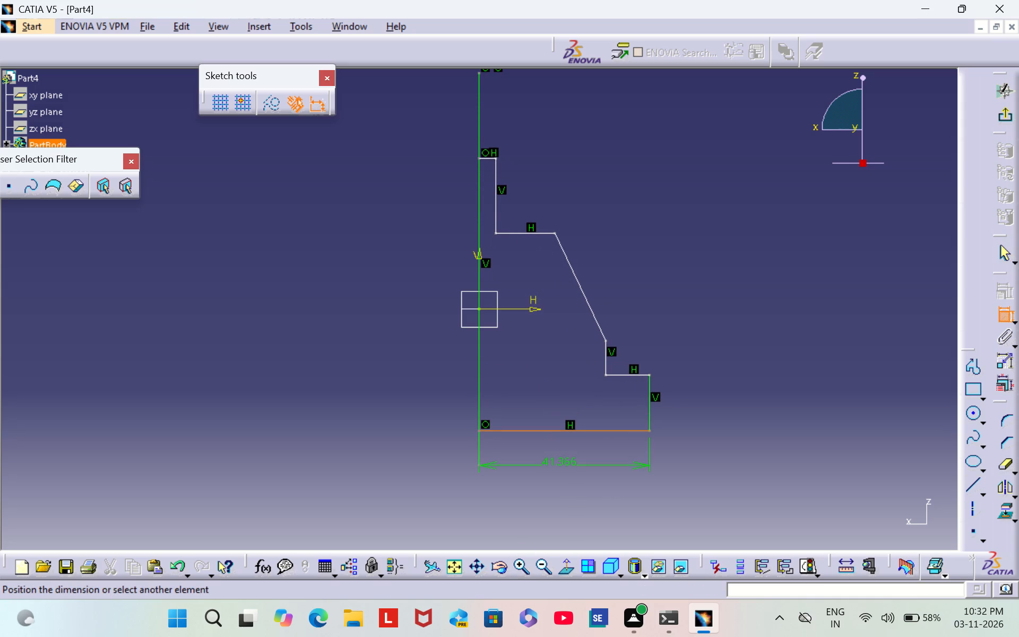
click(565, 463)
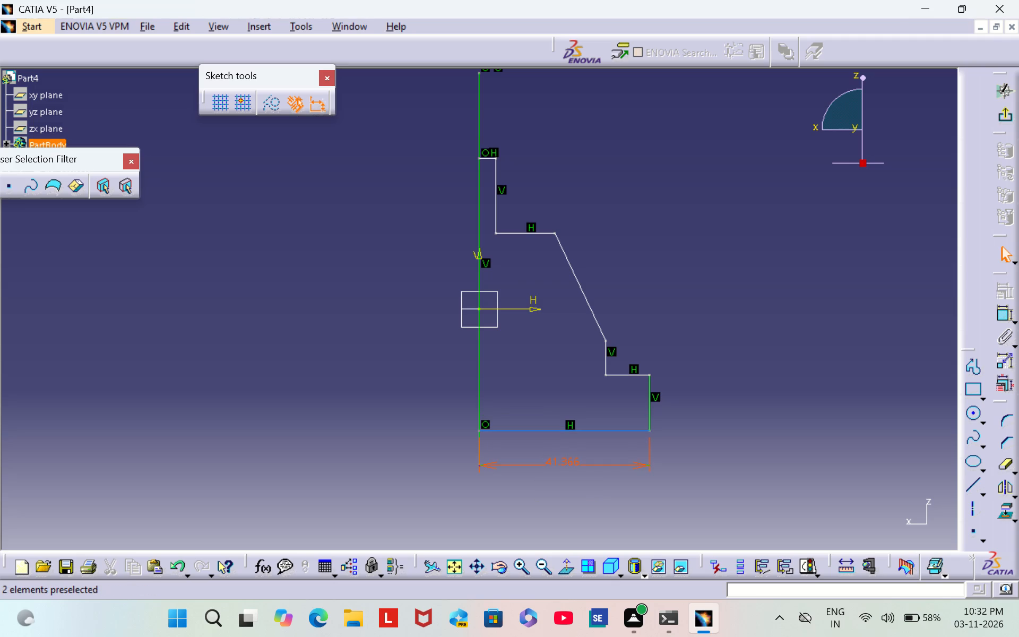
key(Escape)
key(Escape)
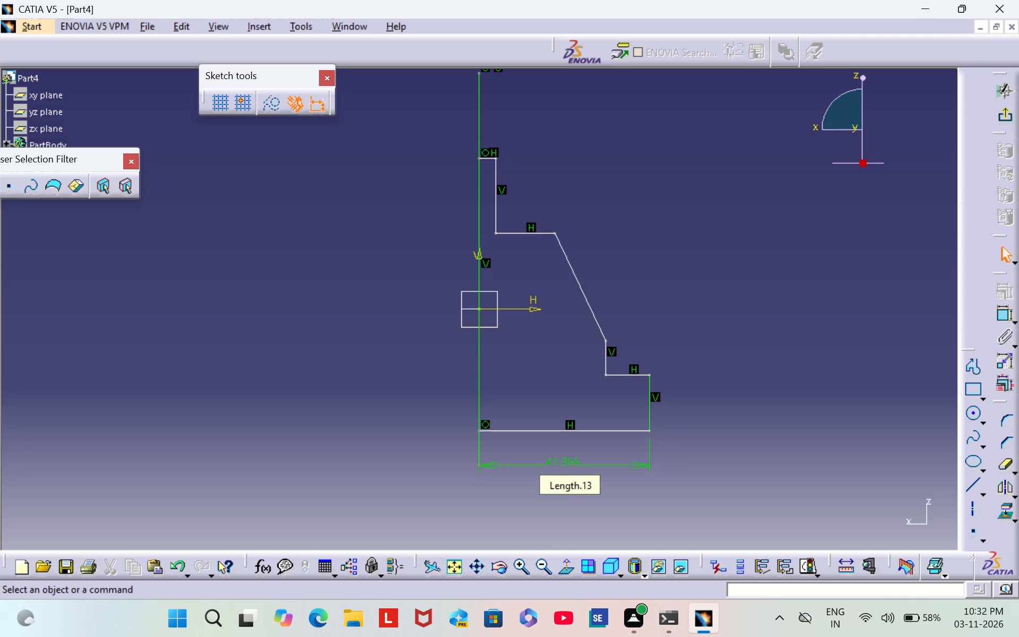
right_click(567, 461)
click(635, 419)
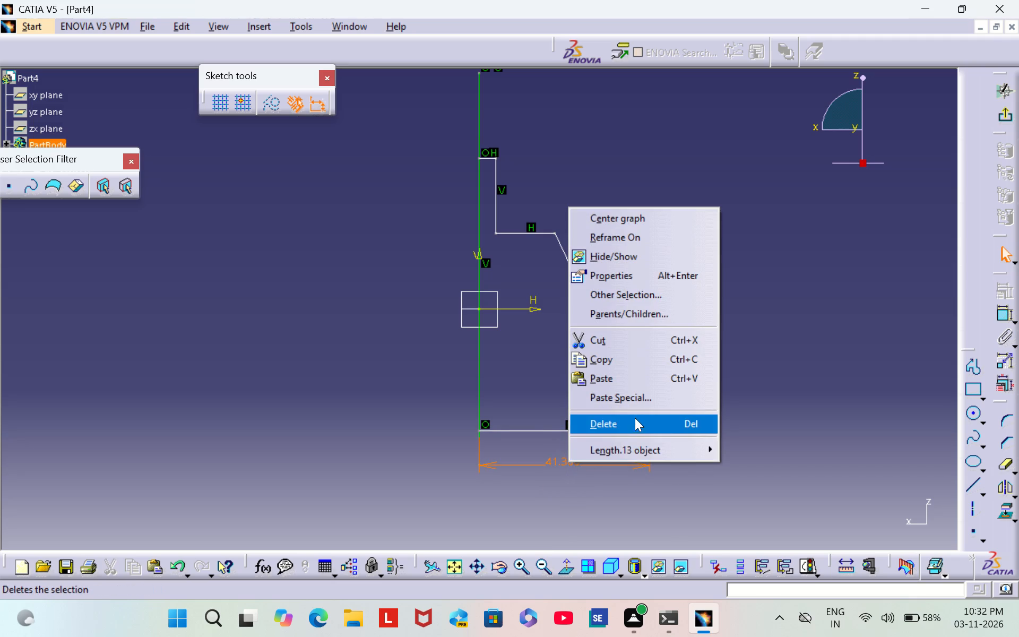
Dimension the profile's overall height between its top and bottom endpoints on the axis and set it to 85 mm.
double_click(1003, 313)
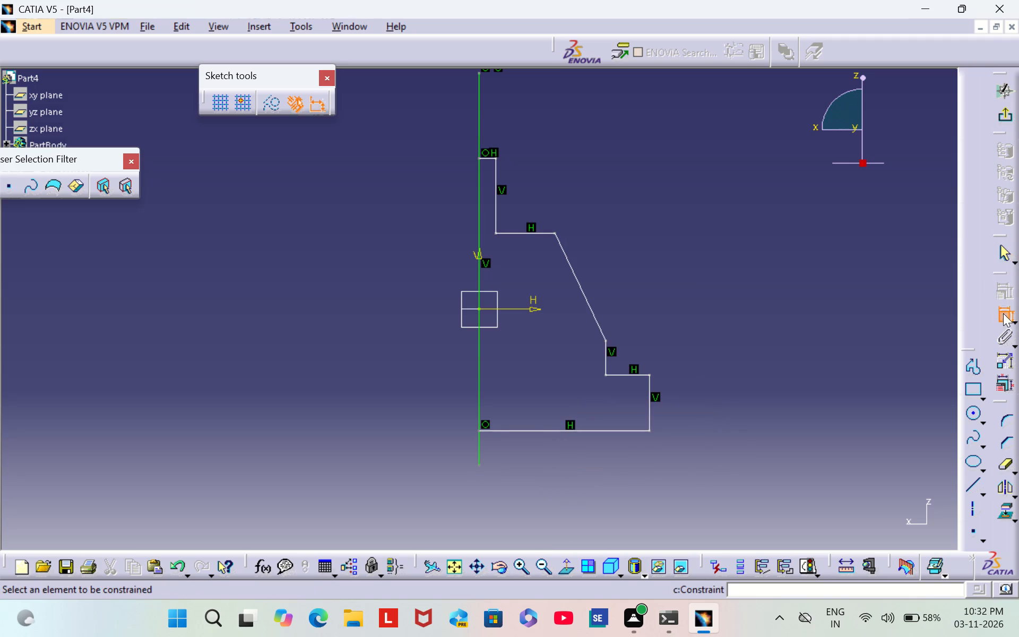
click(478, 159)
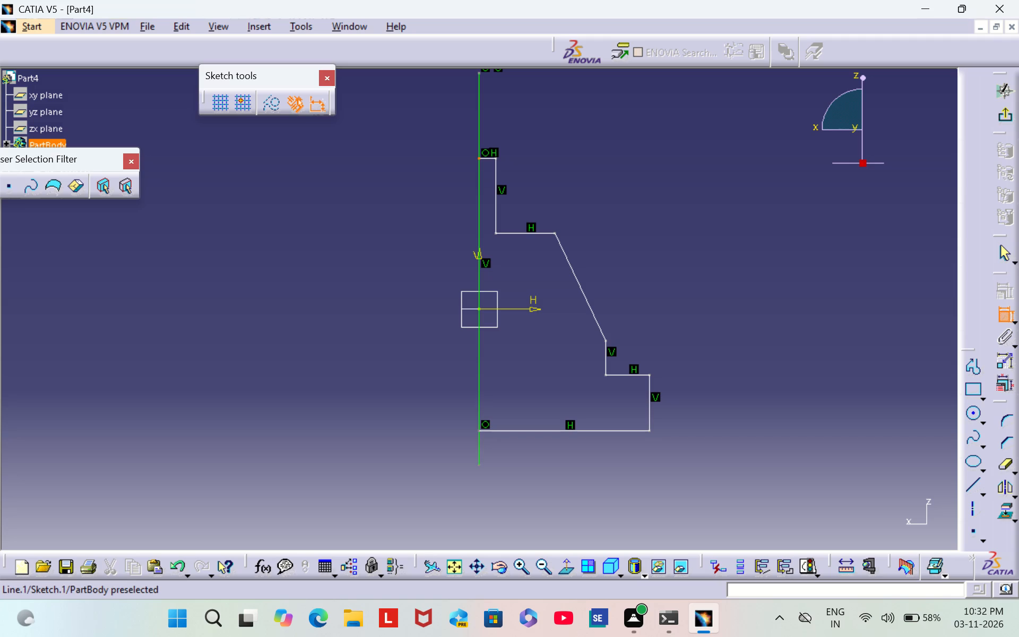
click(479, 429)
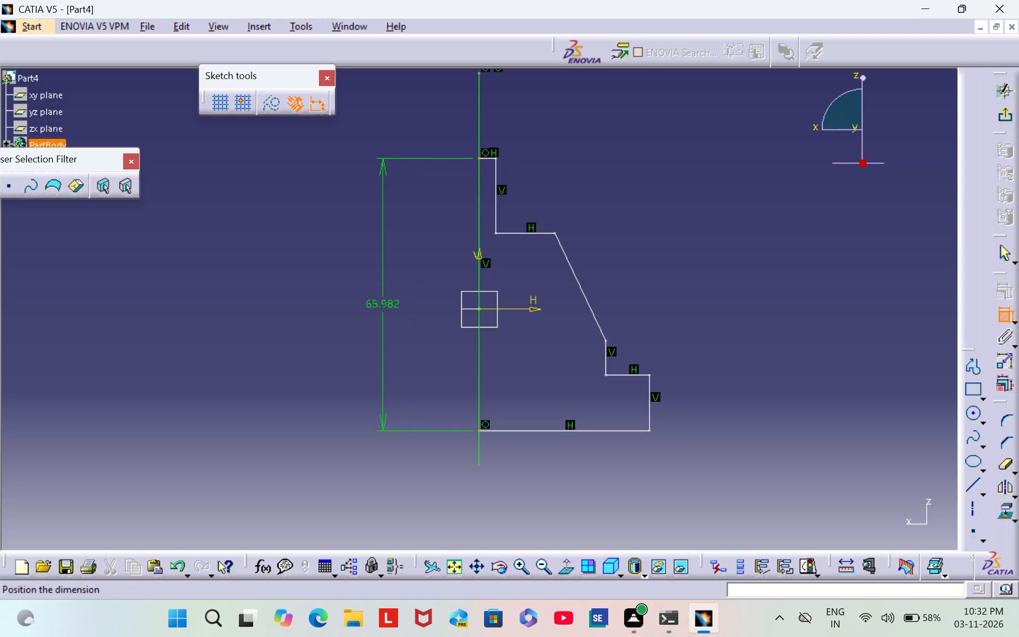
click(383, 307)
double_click(380, 304)
key(BackSpace)
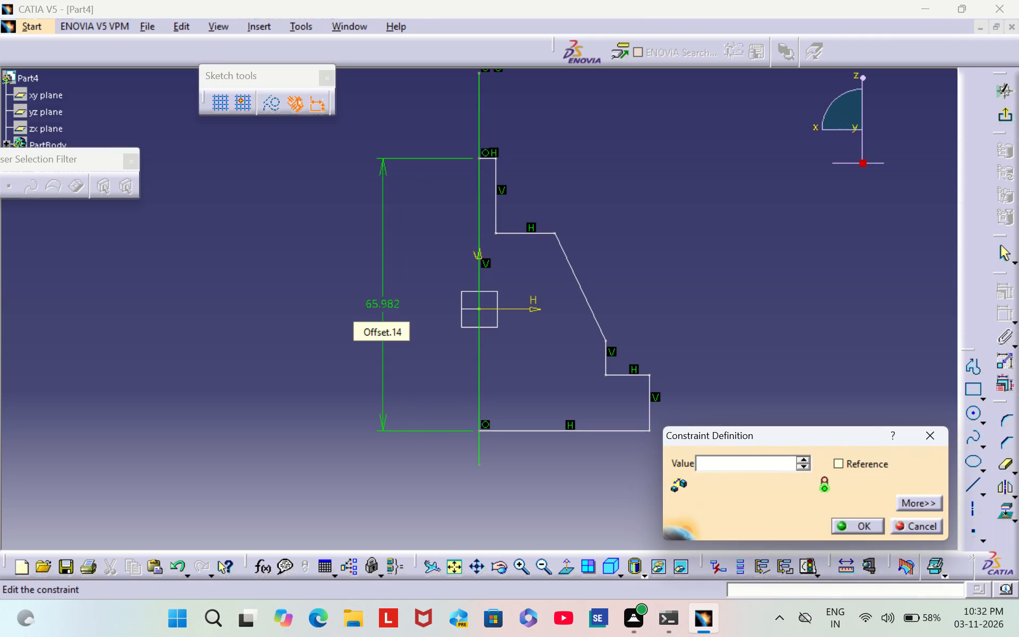
text(95)
key(BackSpace)
key(BackSpace)
text(85)
key(Return)
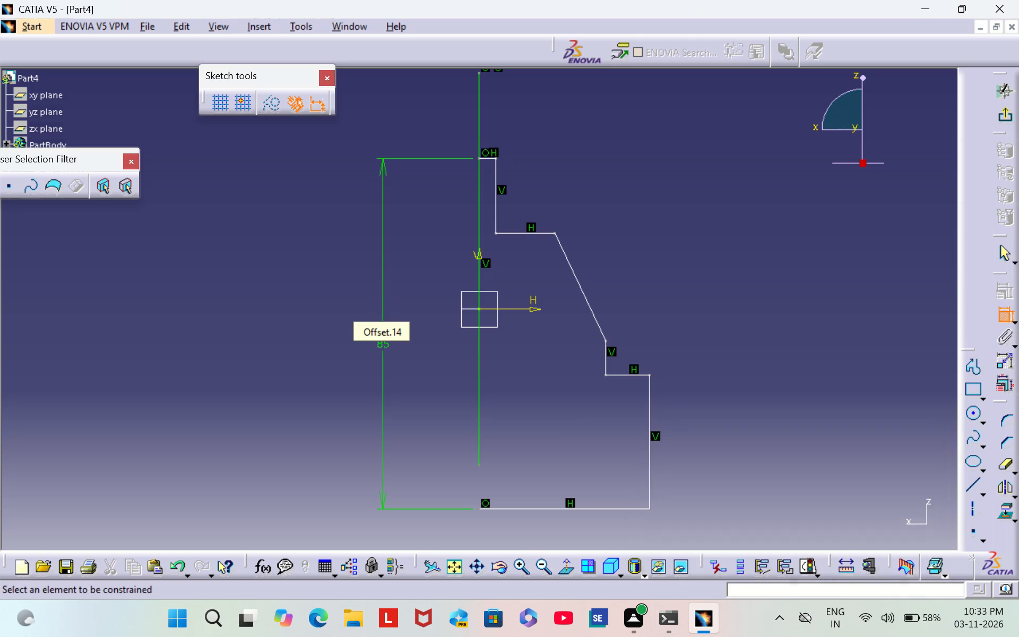
click(625, 246)
Dimension the base's outer vertical edge and set its height to 22 mm.
middle_drag(666, 273, 657, 219)
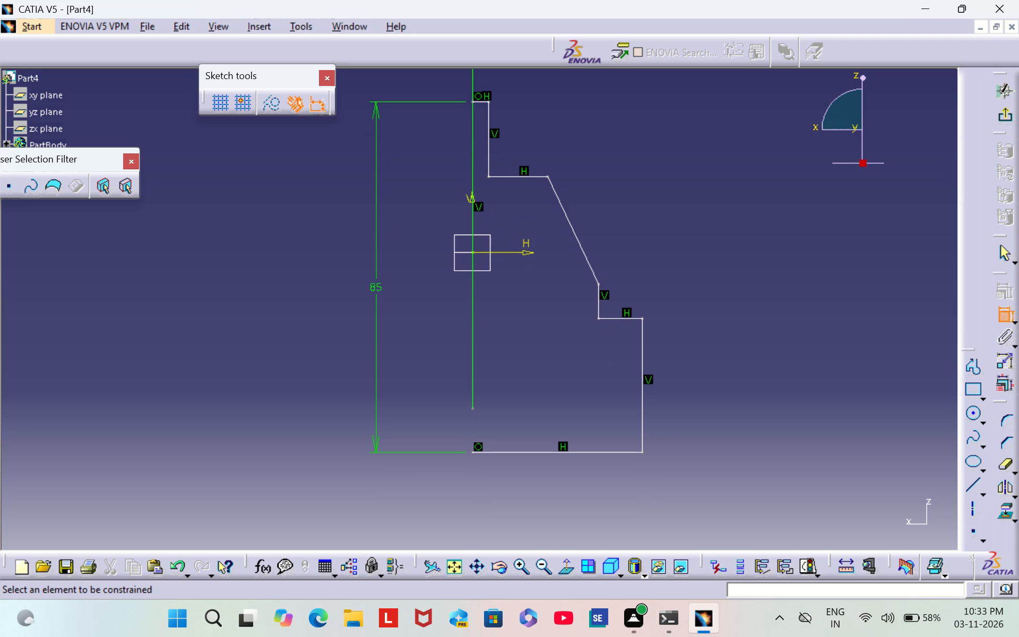
click(642, 401)
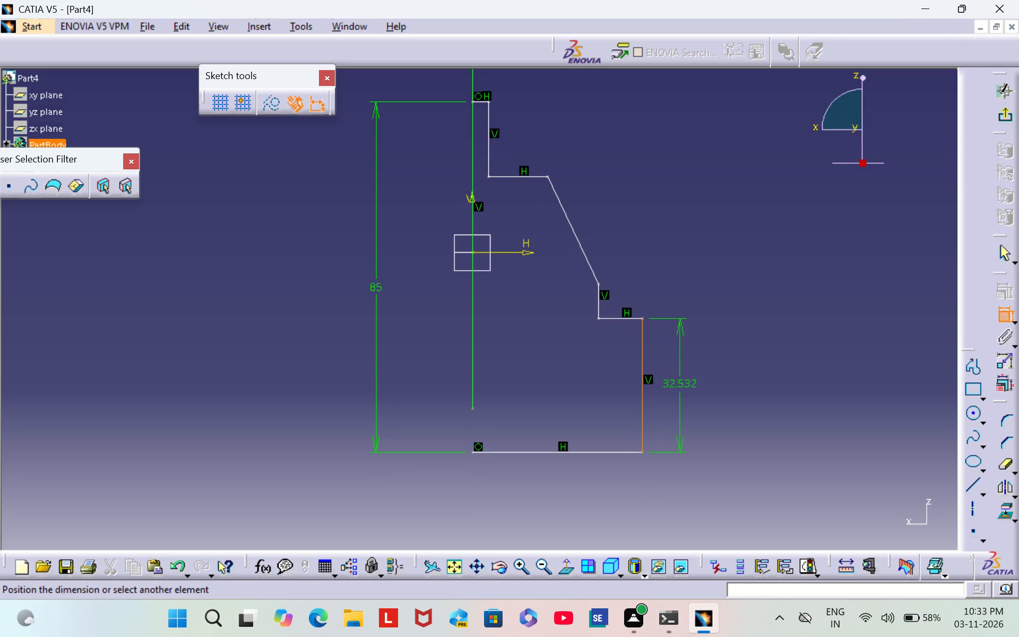
click(698, 397)
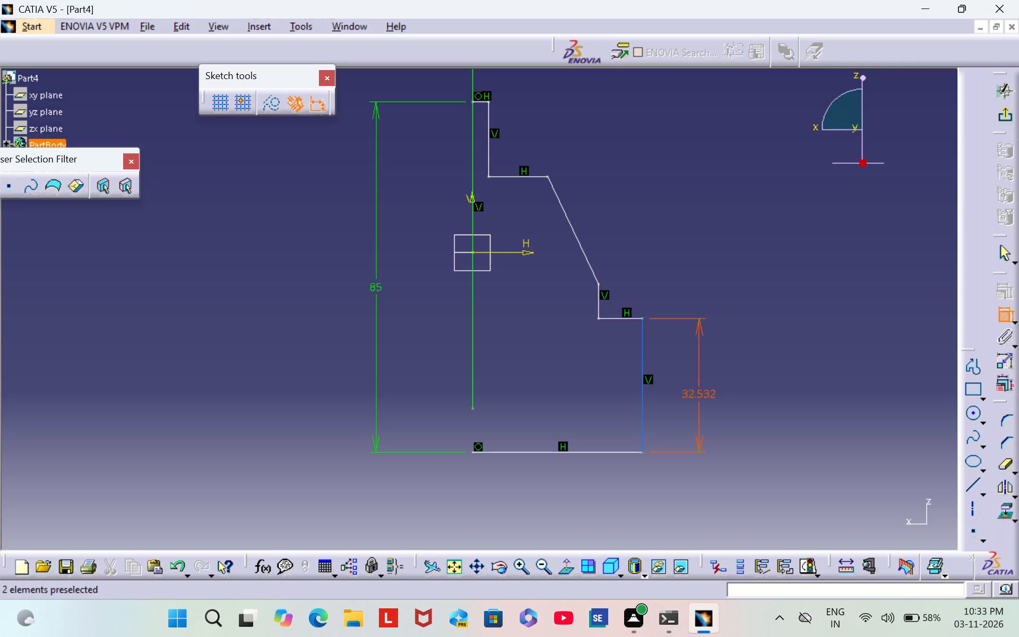
double_click(699, 390)
text(22)
key(Return)
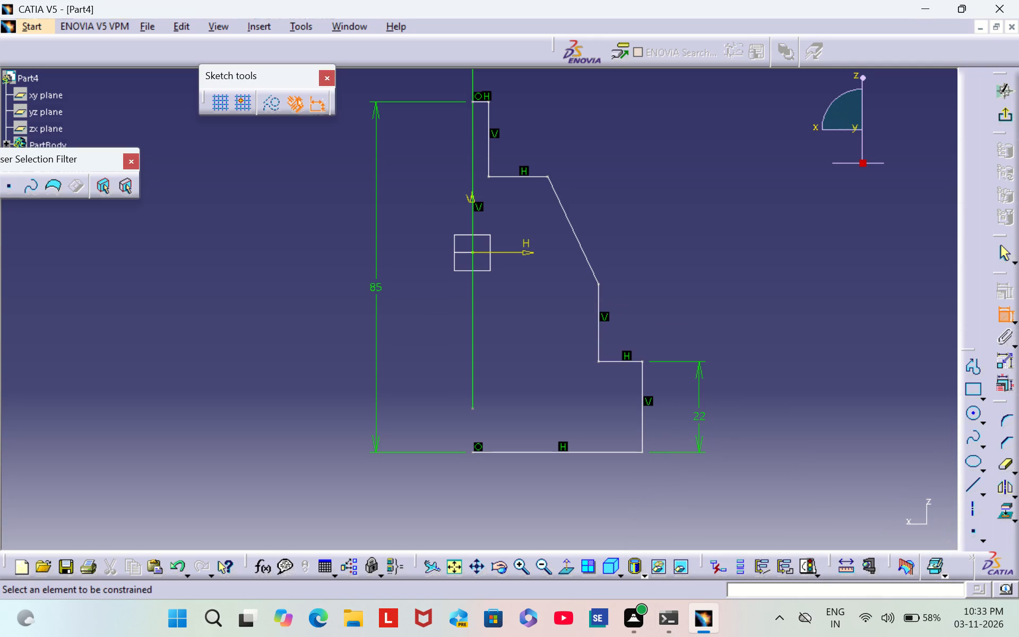
Dimension the vertical distance from the shoulder below the neck to the base step and set it to 39 mm.
click(514, 175)
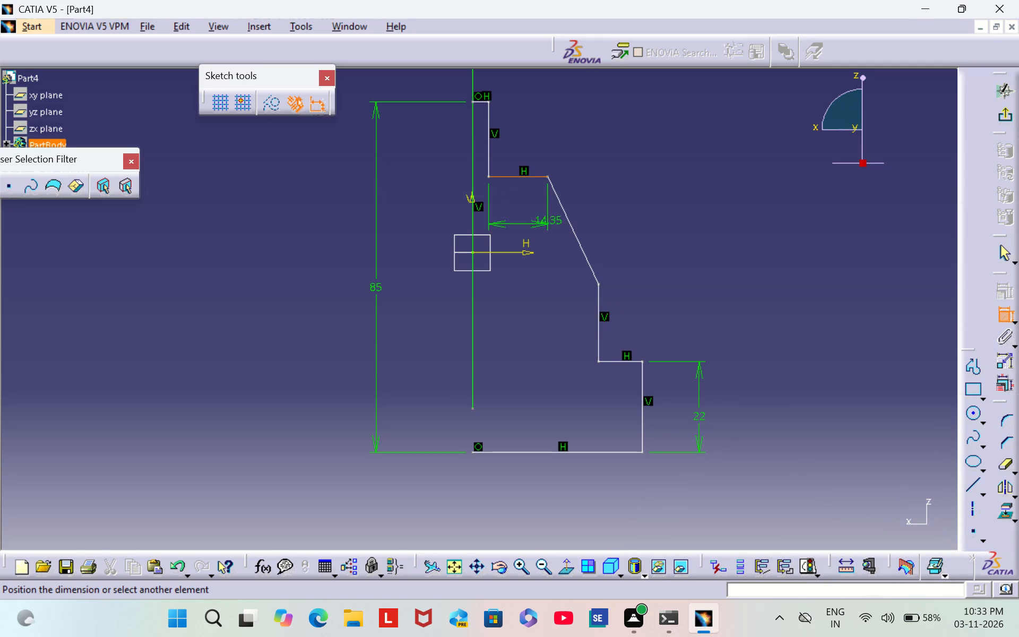
click(601, 360)
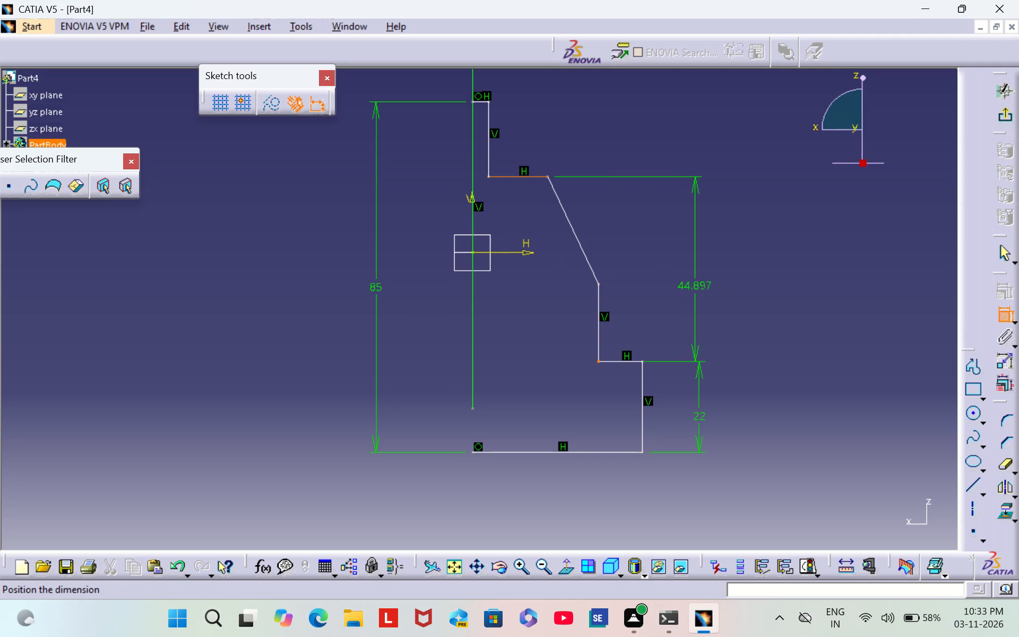
click(695, 285)
double_click(699, 281)
key(BackSpace)
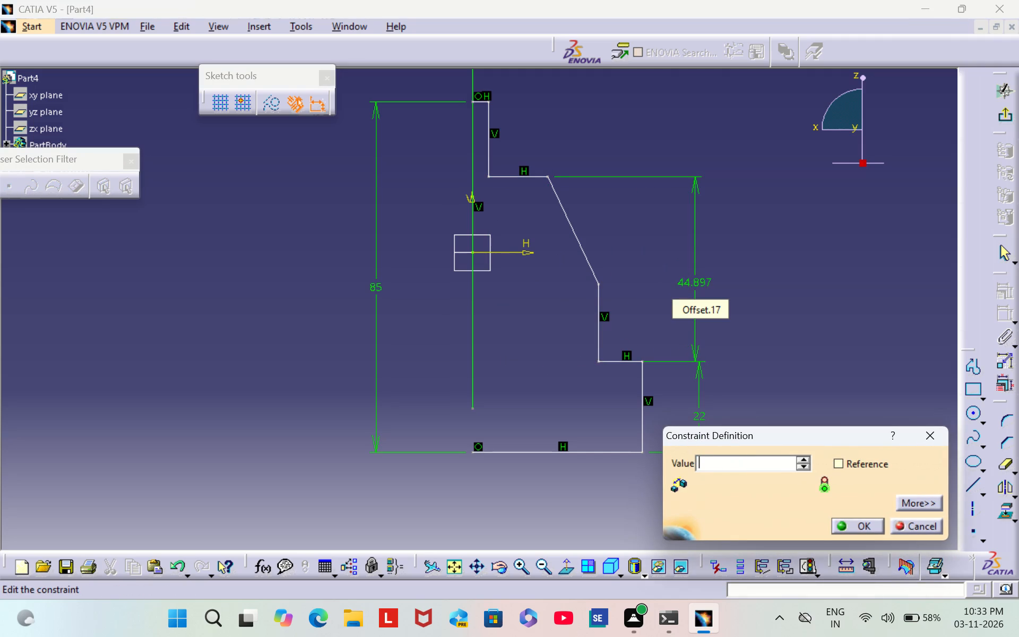
text(39)
key(Return)
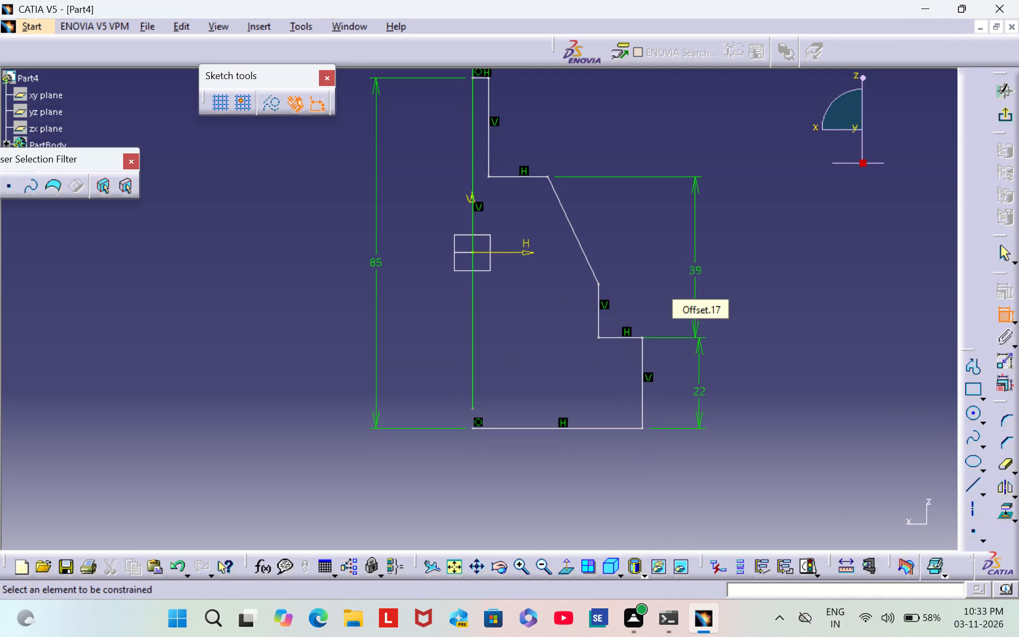
click(754, 252)
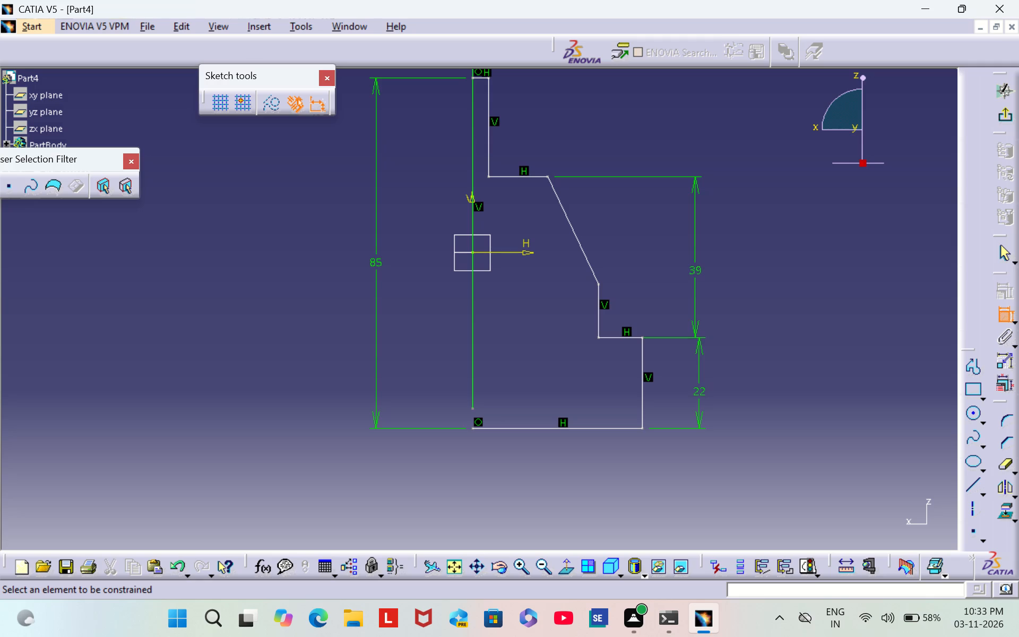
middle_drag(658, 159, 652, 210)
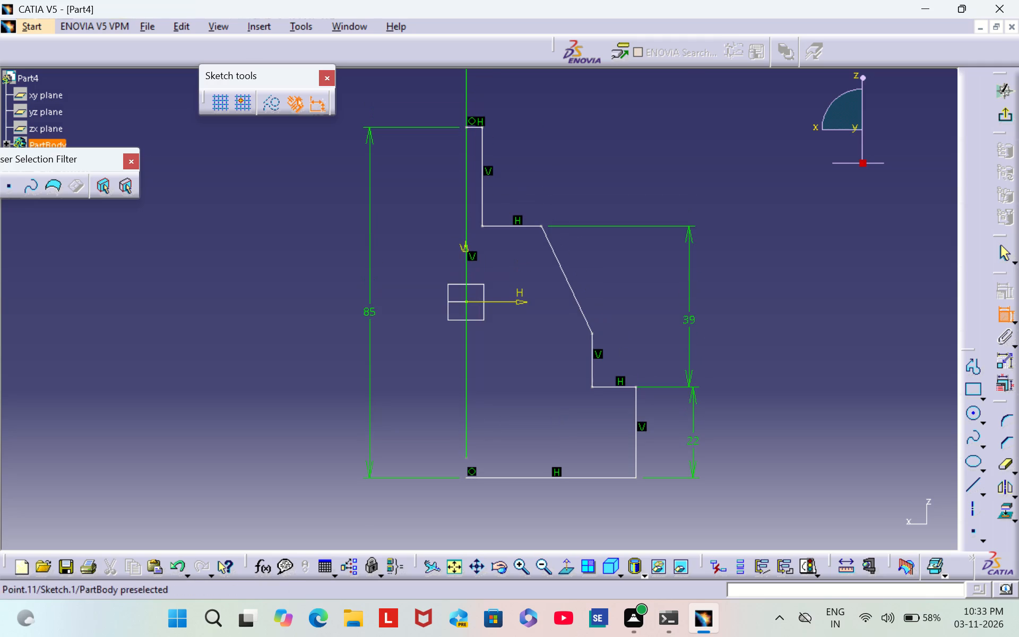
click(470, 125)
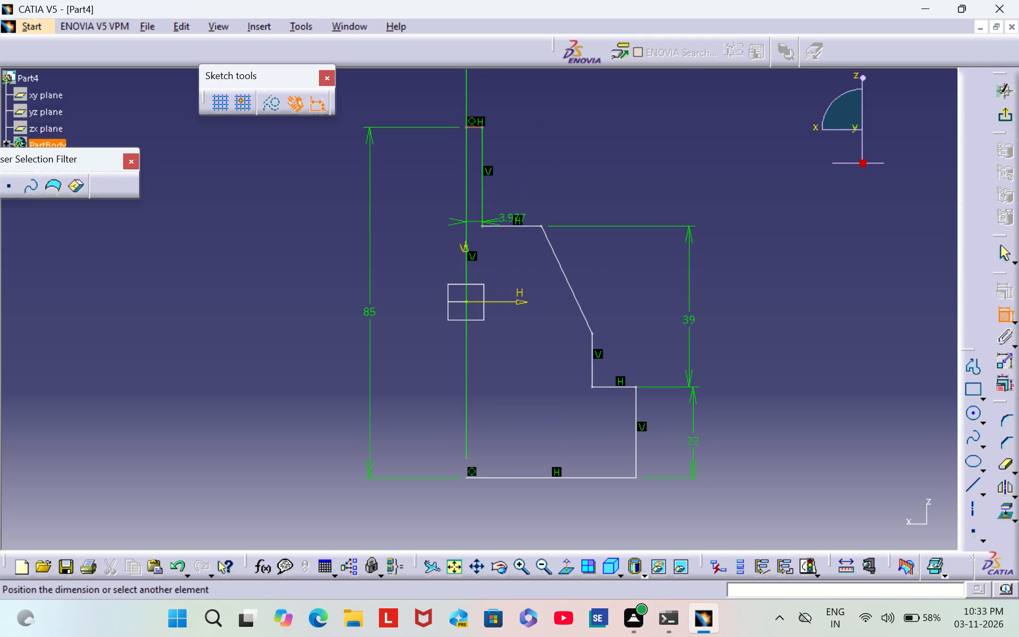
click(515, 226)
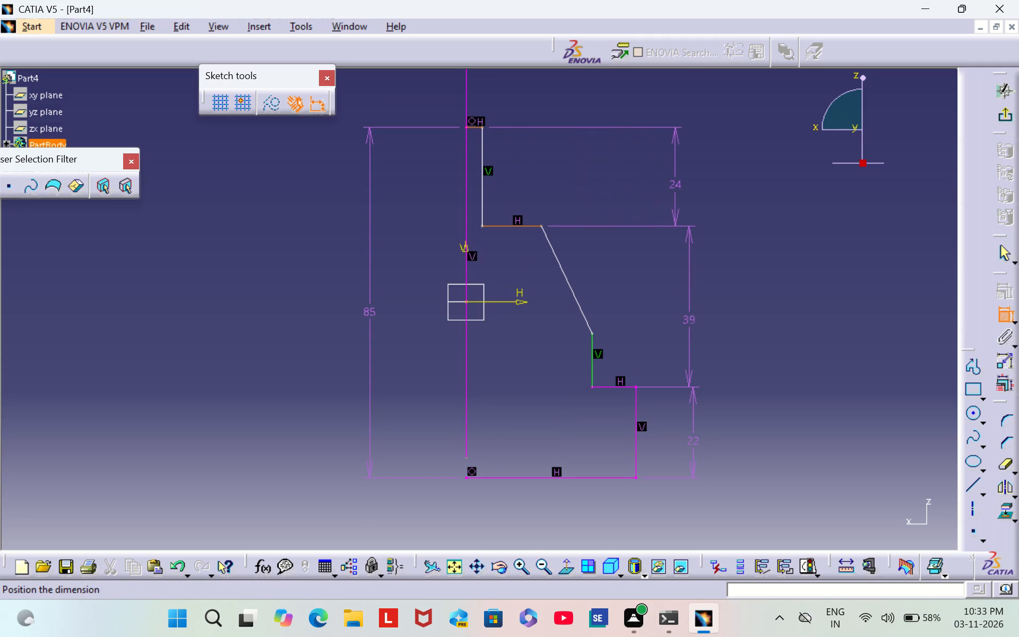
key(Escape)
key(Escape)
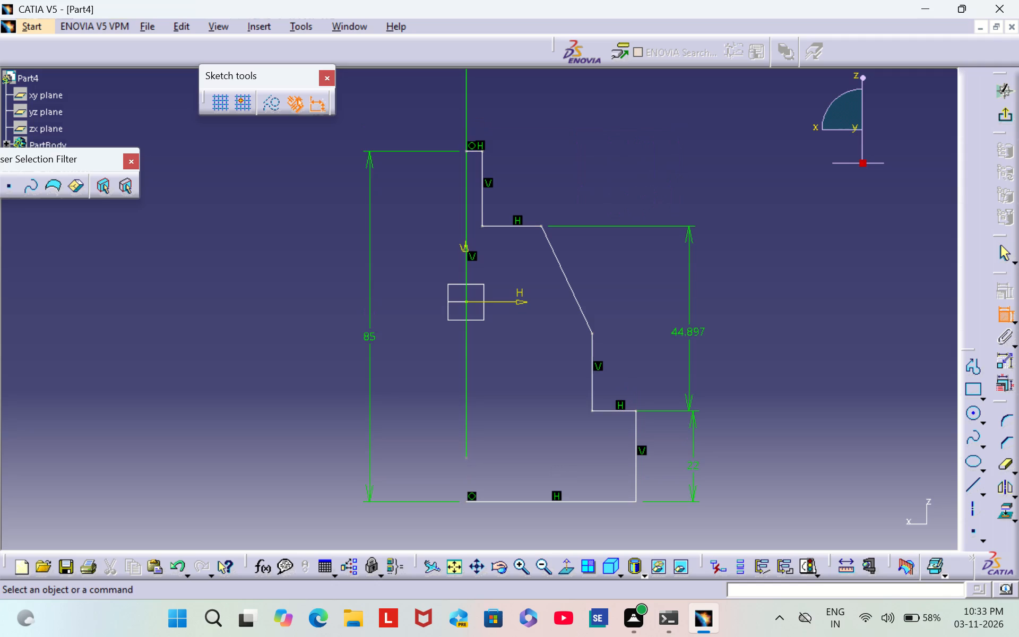
Set the vertical distance between the neck's shoulder and the base step to 39 mm.
double_click(692, 331)
key(BackSpace)
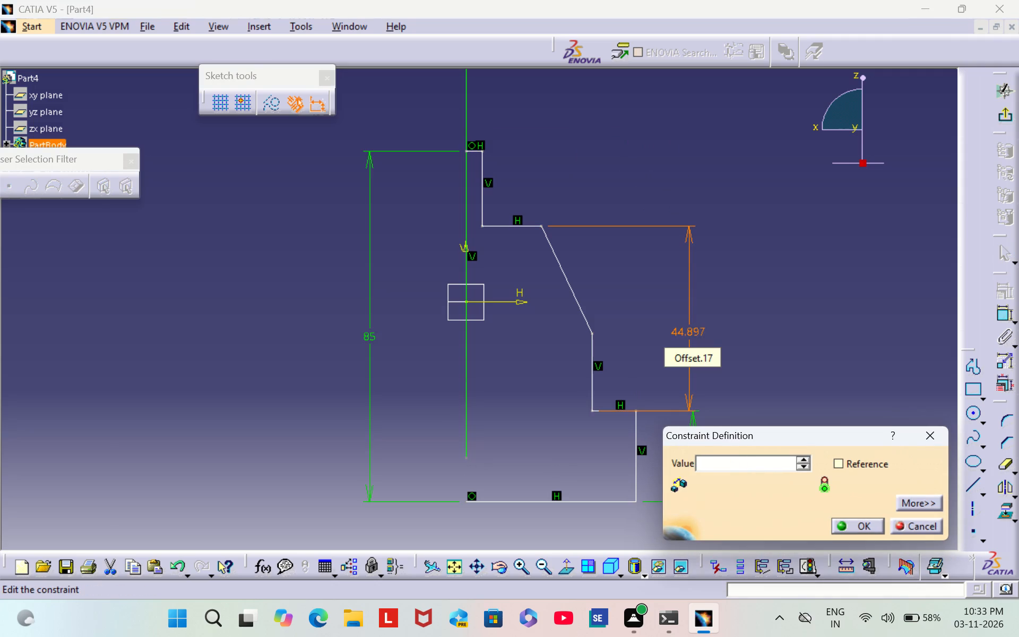
text(39)
key(Return)
click(765, 307)
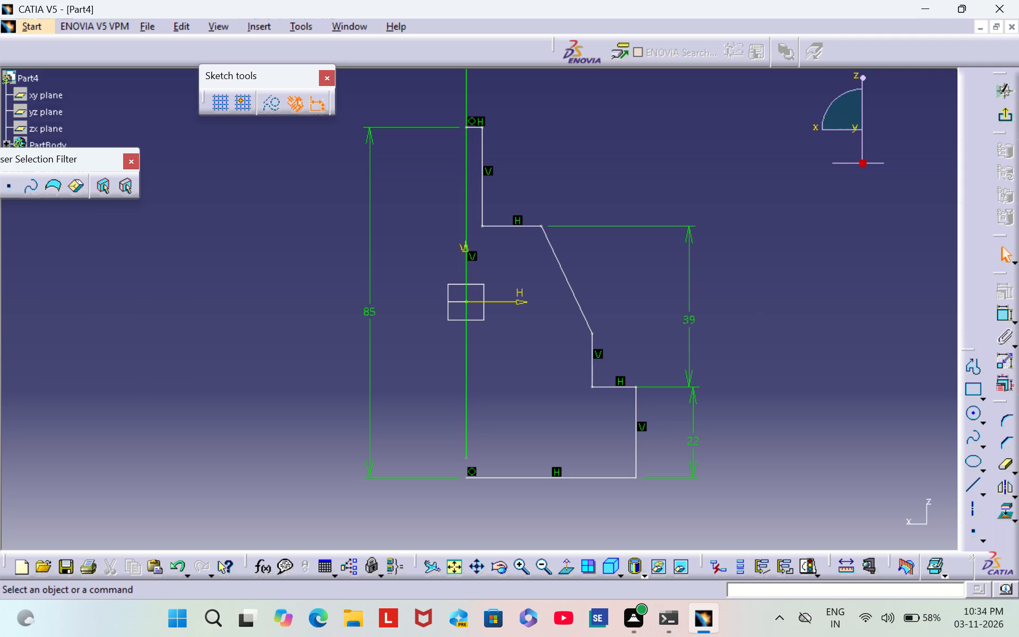
key(Escape)
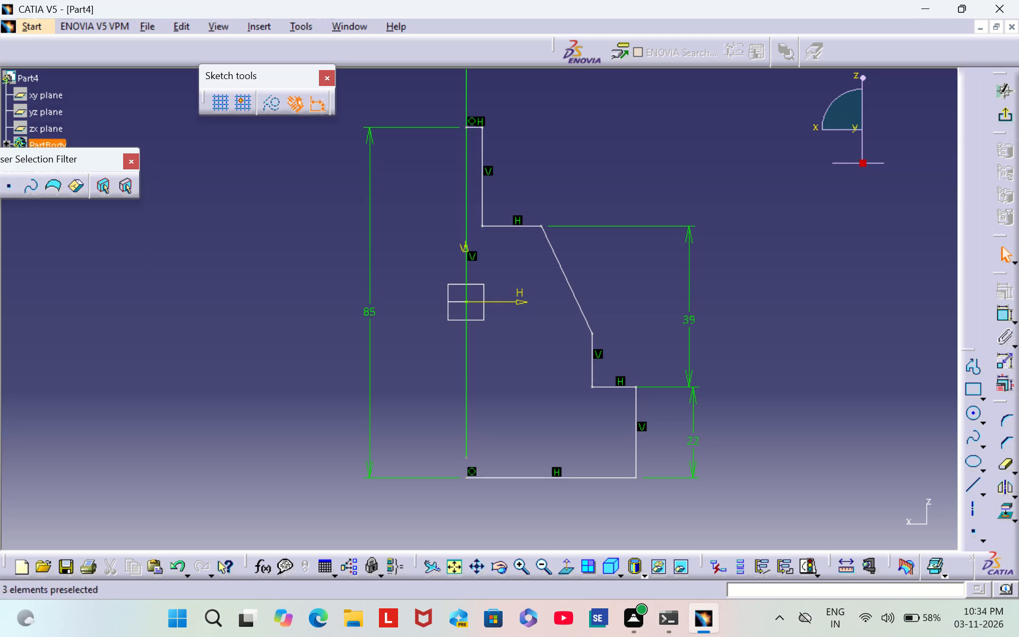
key(Escape)
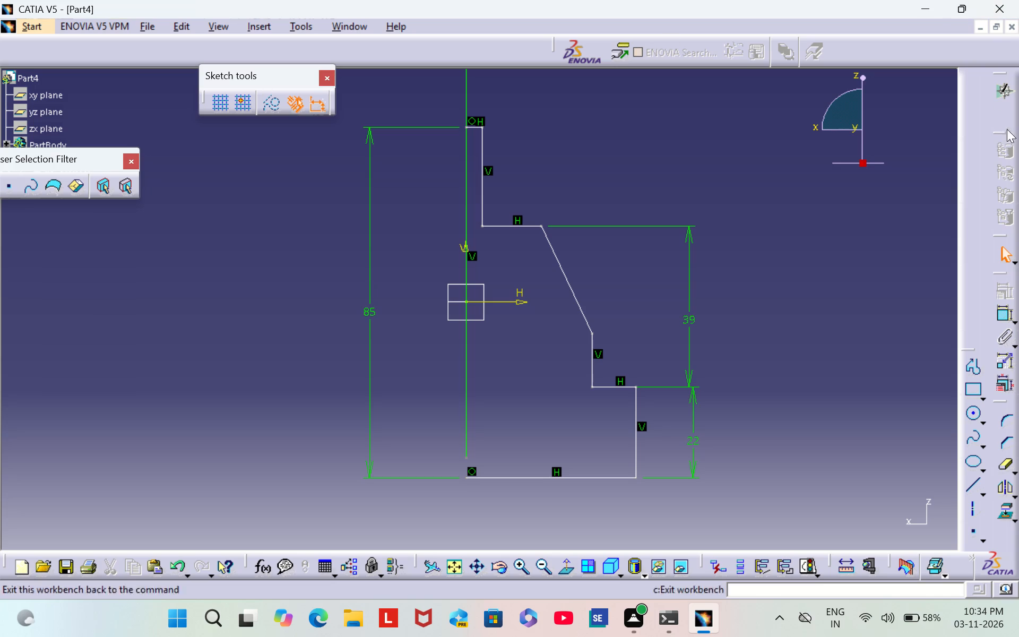
Exit the sketch and revolve the half-profile 360° into a solid with Shaft, using the sketch's vertical axis.
click(1001, 120)
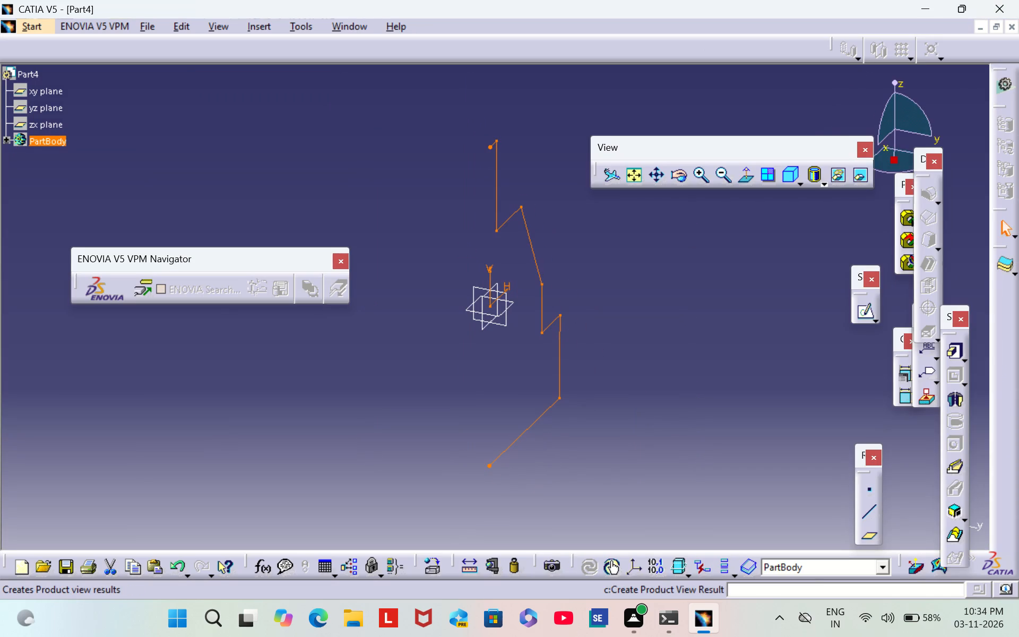
click(961, 402)
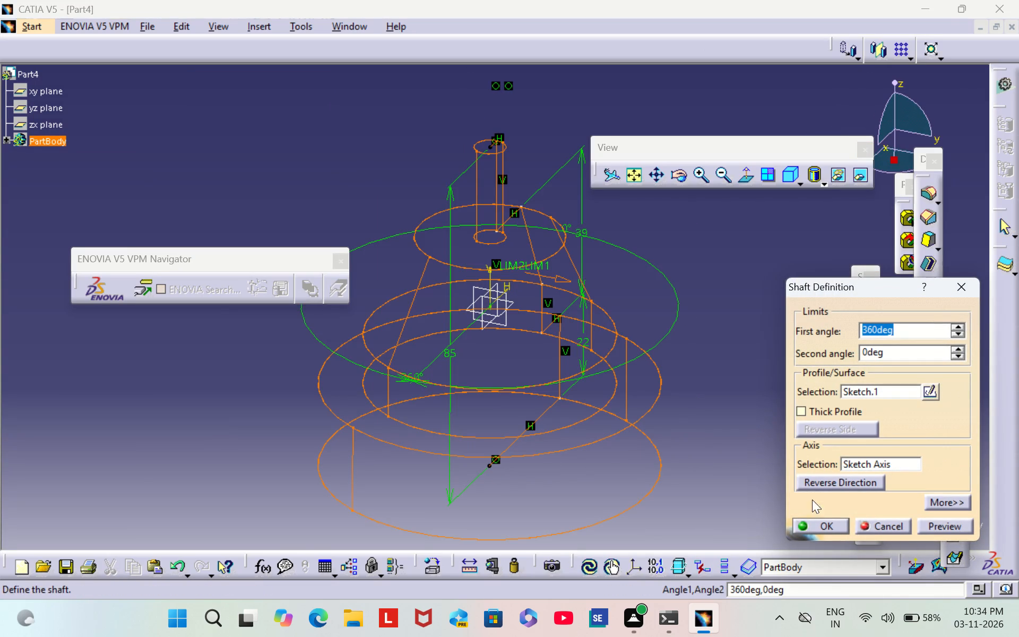
click(508, 284)
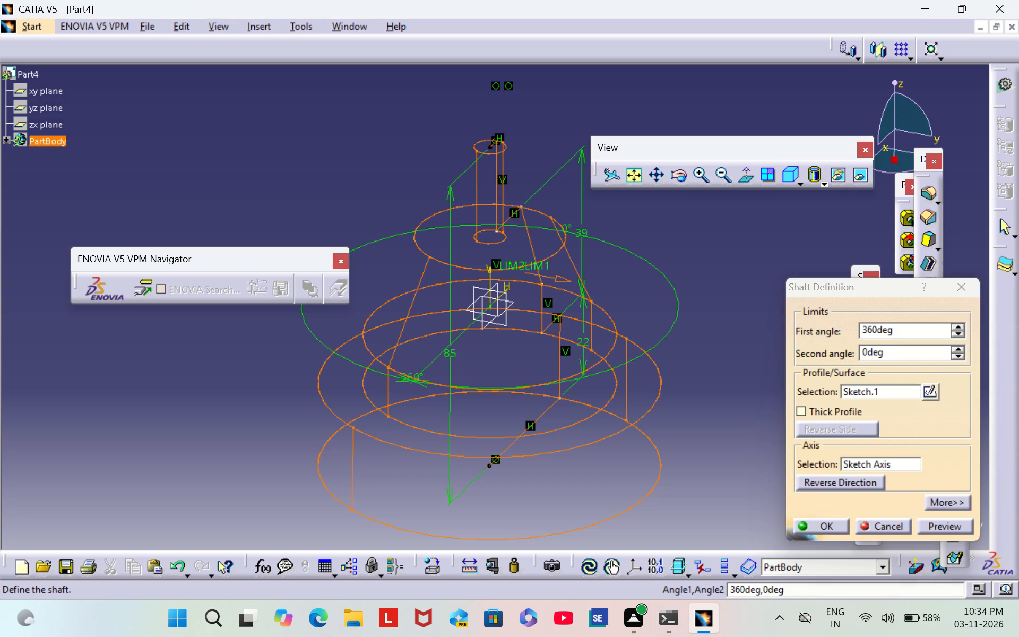
click(870, 462)
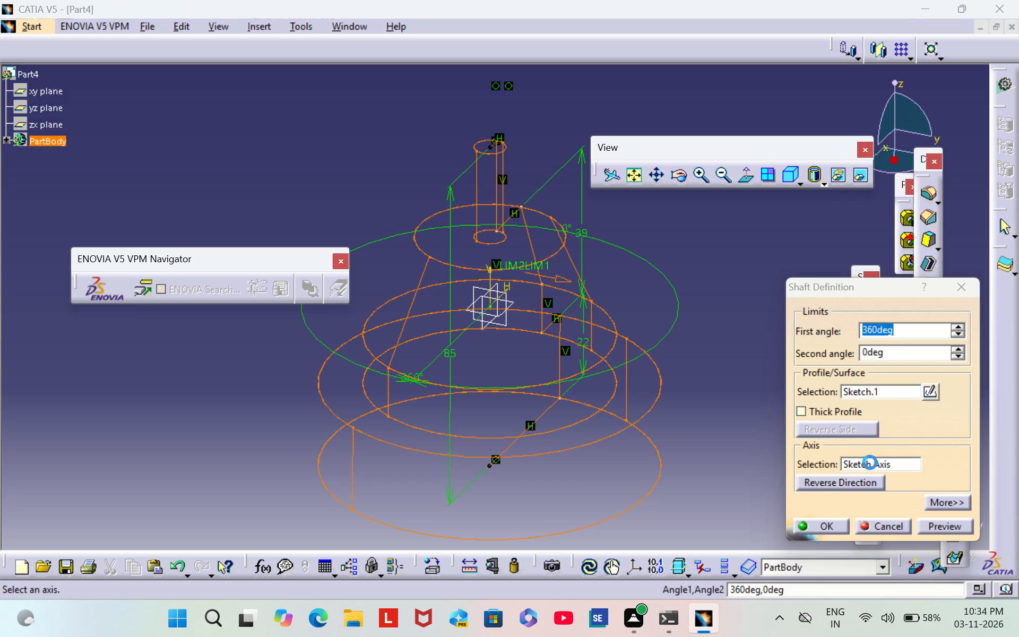
click(489, 278)
click(827, 525)
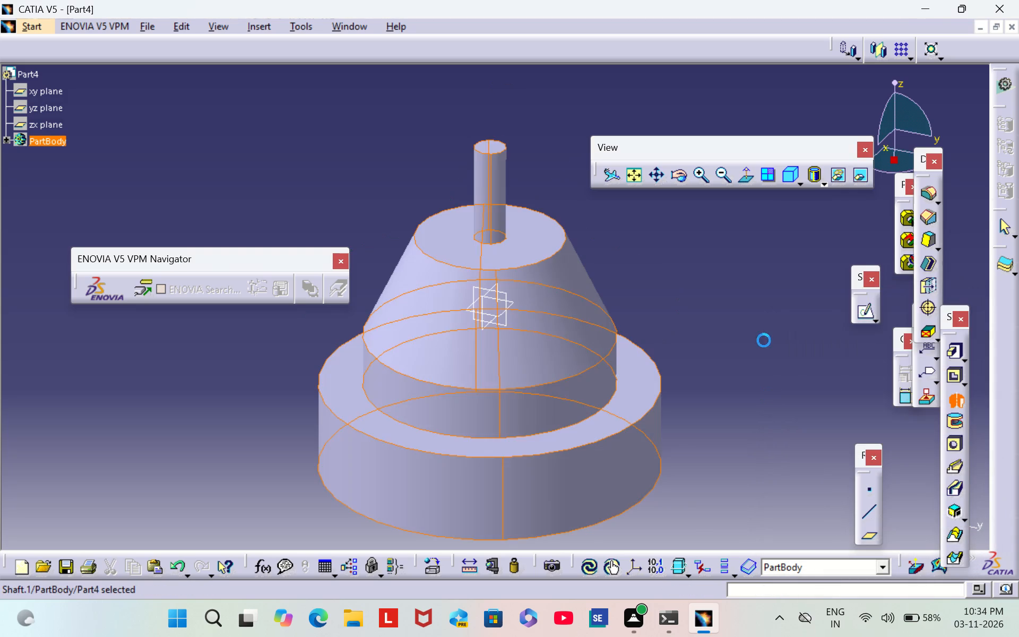
click(761, 316)
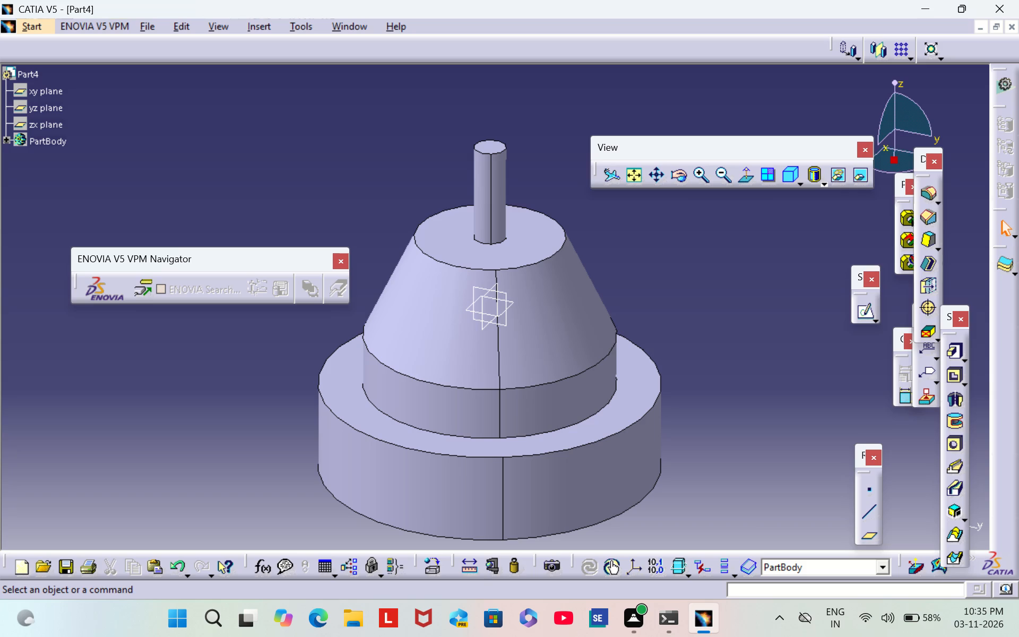
Save the stepped conical part to the Desktop as a CATPart named MILLING JIG PART 3.
click(152, 25)
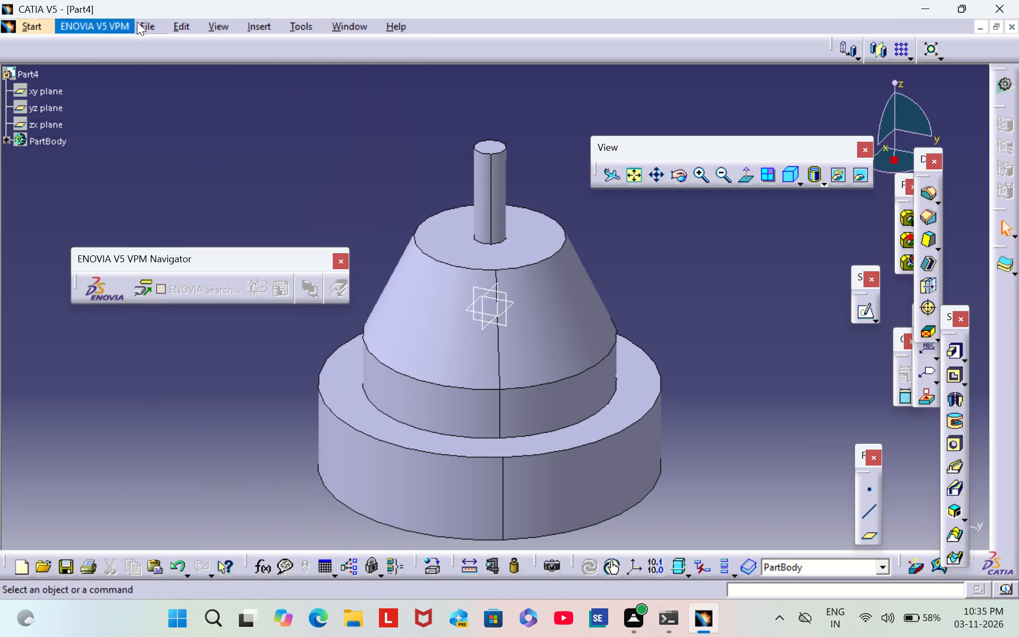
click(232, 151)
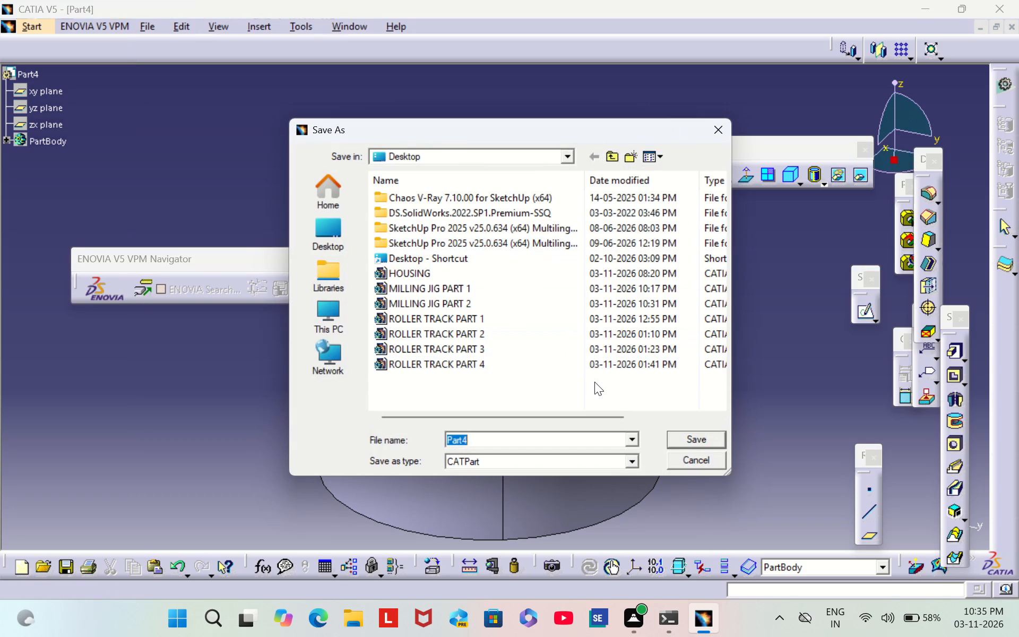
key(BackSpace)
text(MILLING)
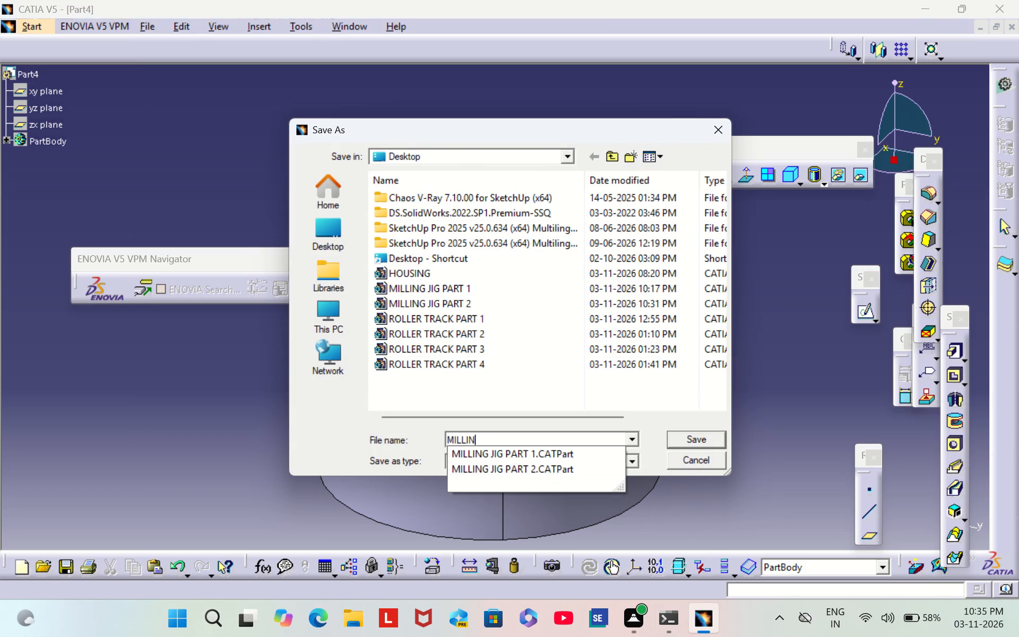
key(space)
text(JIG)
key(space)
text(PART 3)
click(686, 440)
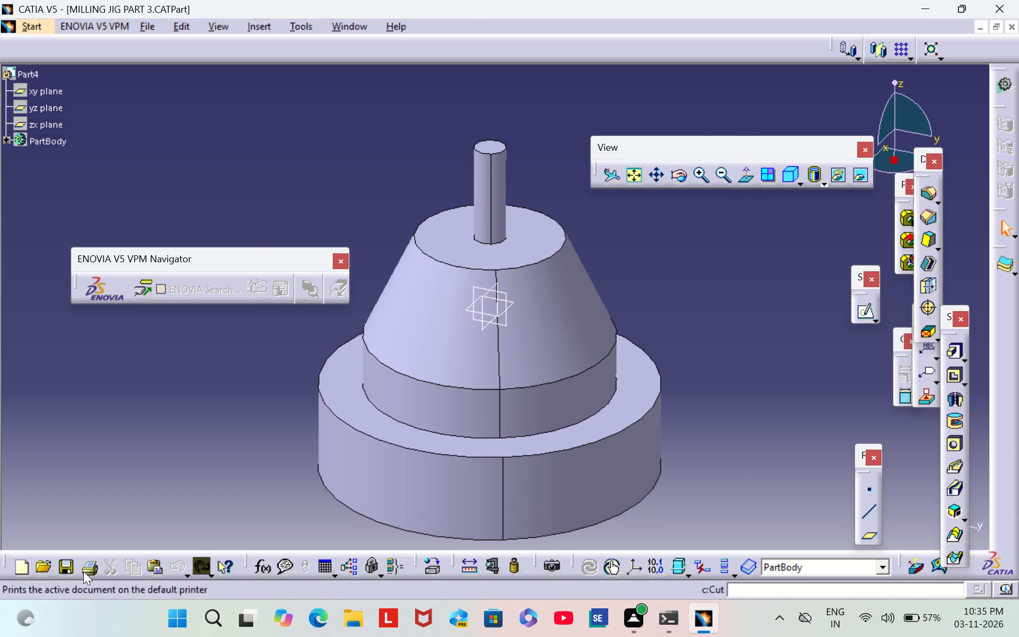
Print the part to a PDF document on the Desktop named MILLING JIG PART 3.
click(84, 571)
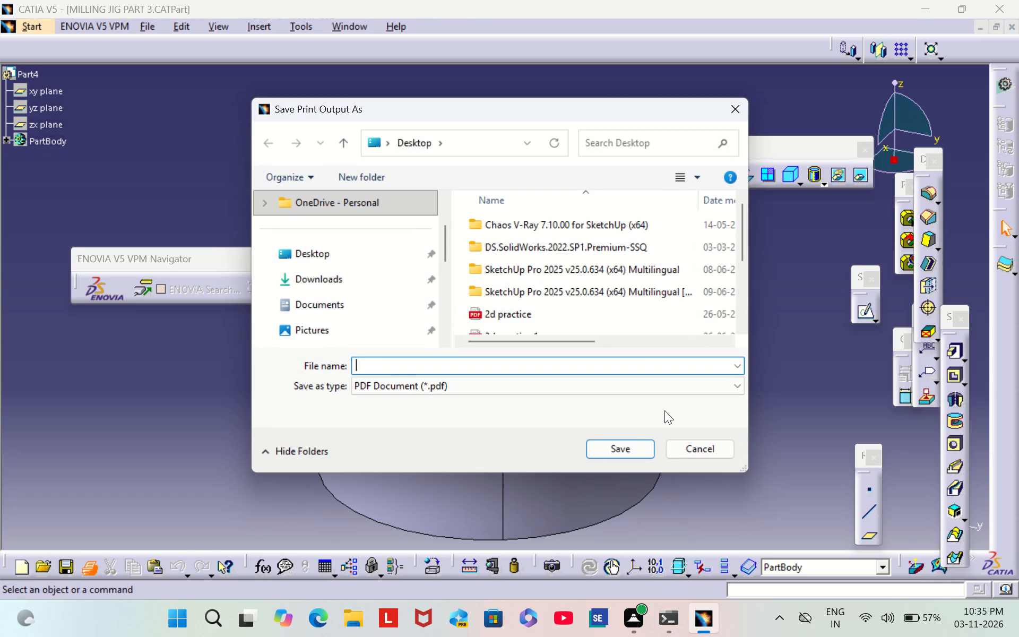
text(MILLING JIG)
key(space)
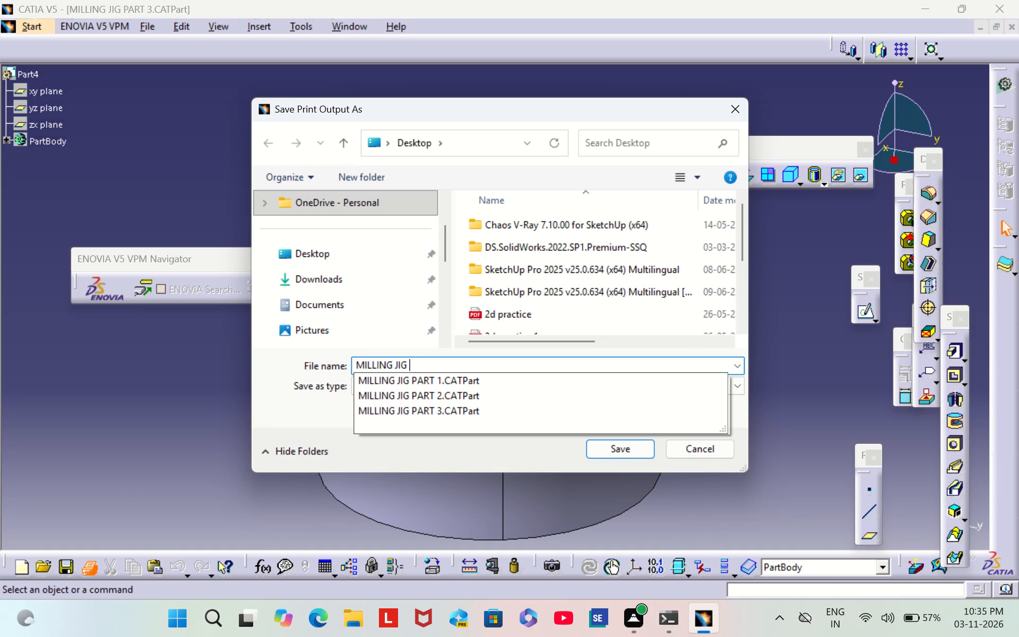
key(p)
text(ART 3)
click(627, 453)
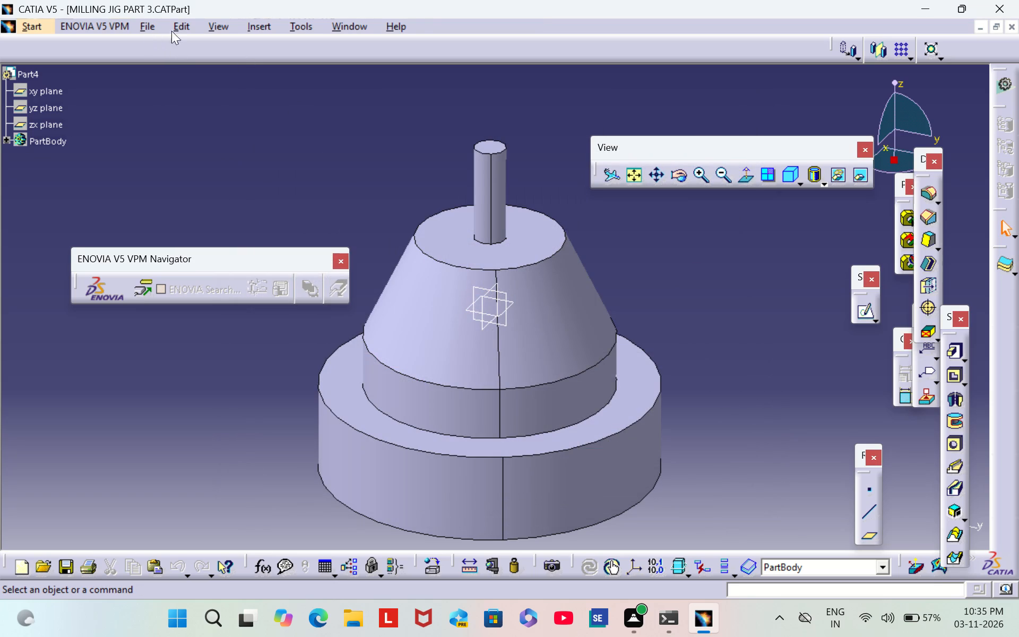
Exit the CAD application.
click(1008, 7)
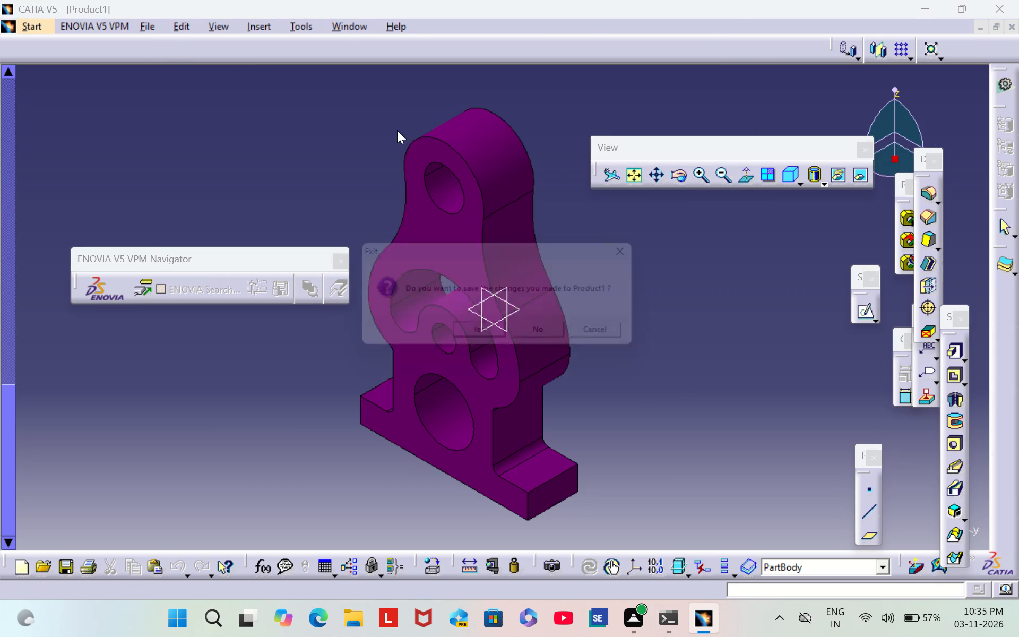
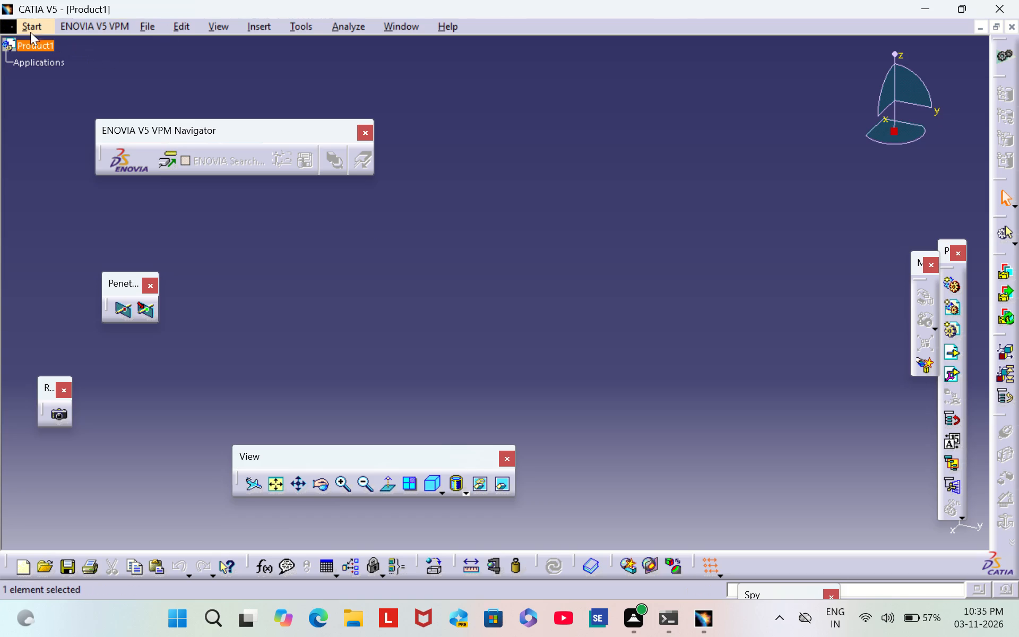
Open the recent file MILLING JIG PART 1.CATPart and print it to a PDF document on the Desktop named MILLING JIG PART 2.
click(150, 27)
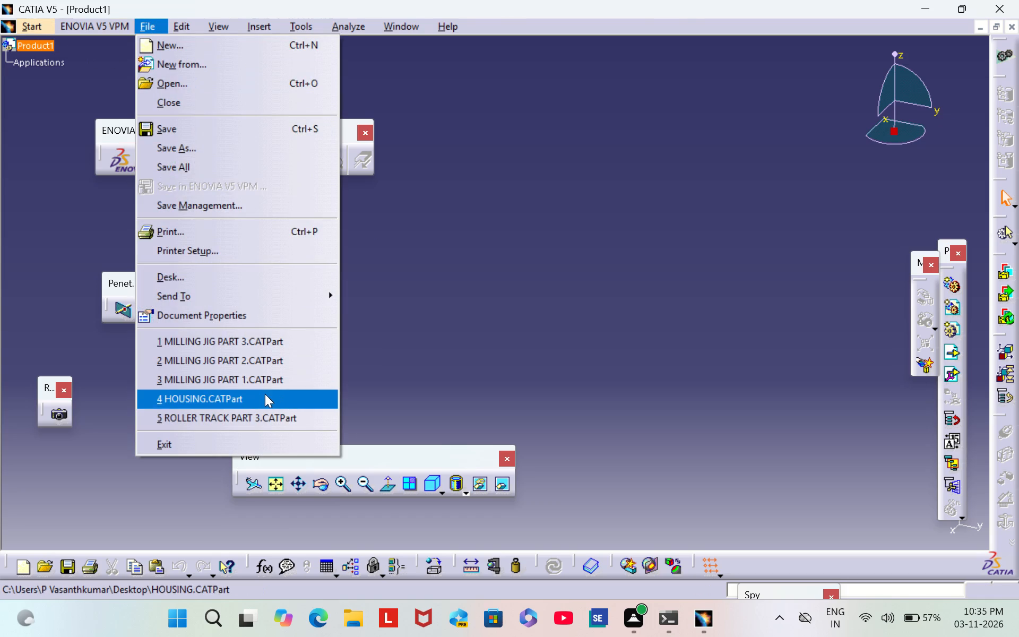
double_click(265, 382)
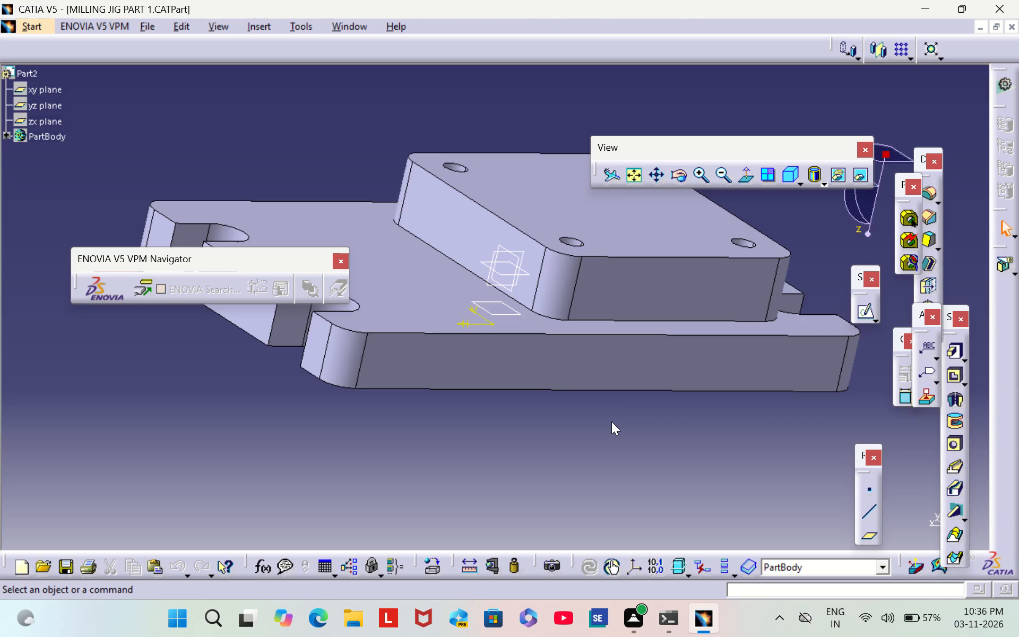
click(84, 568)
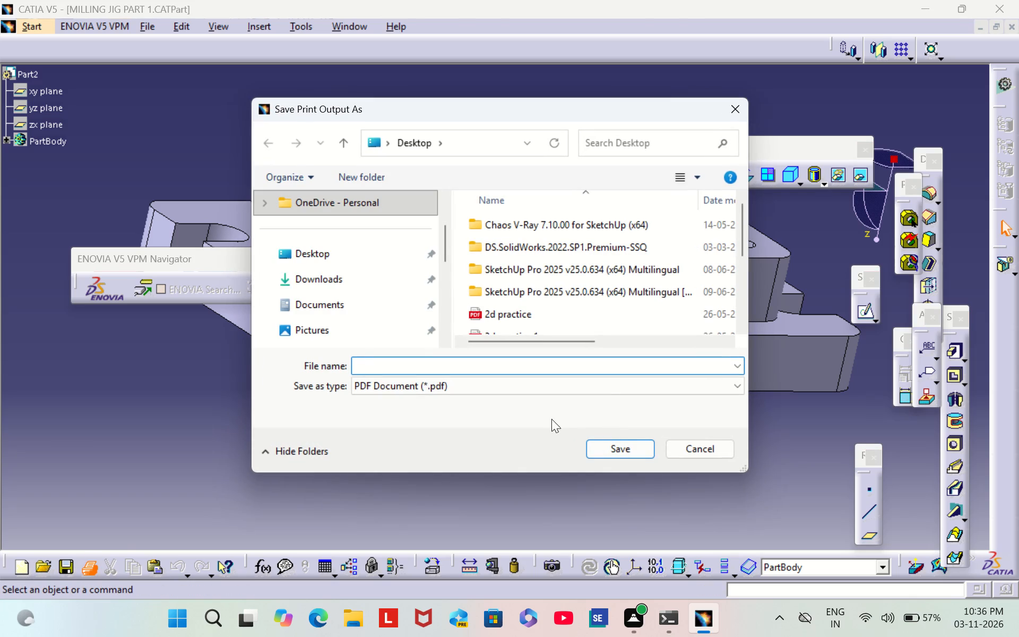
text(MILLING)
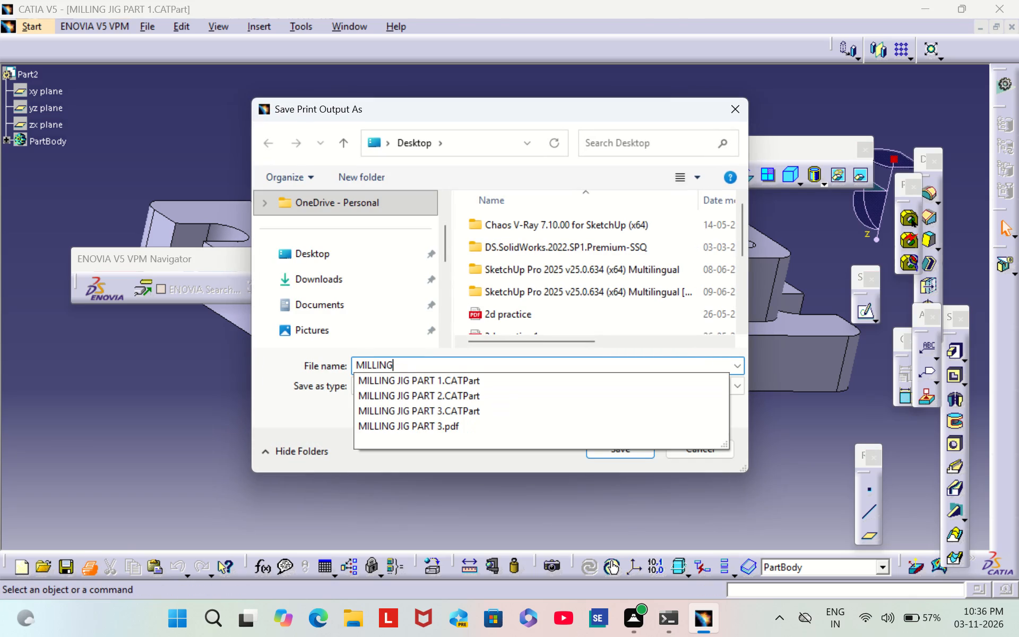
key(space)
text(JIG PART)
key(space)
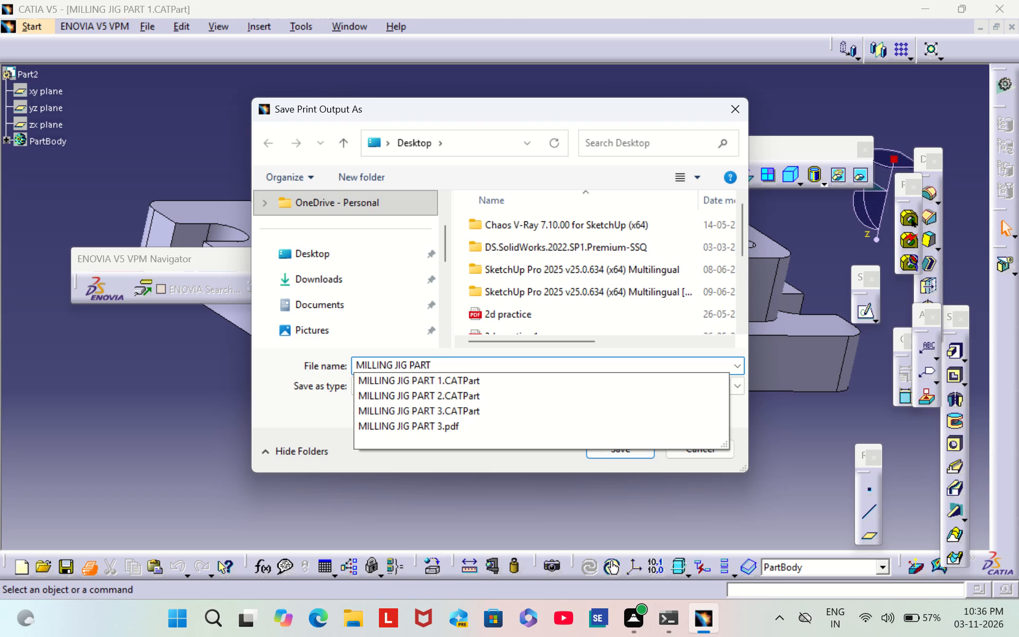
key(2)
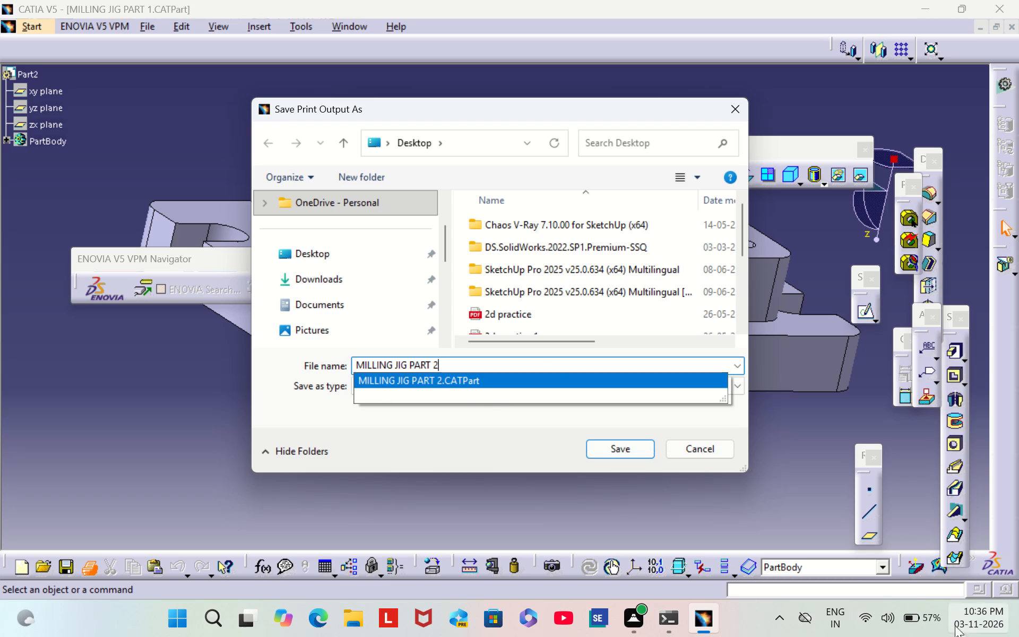
click(614, 444)
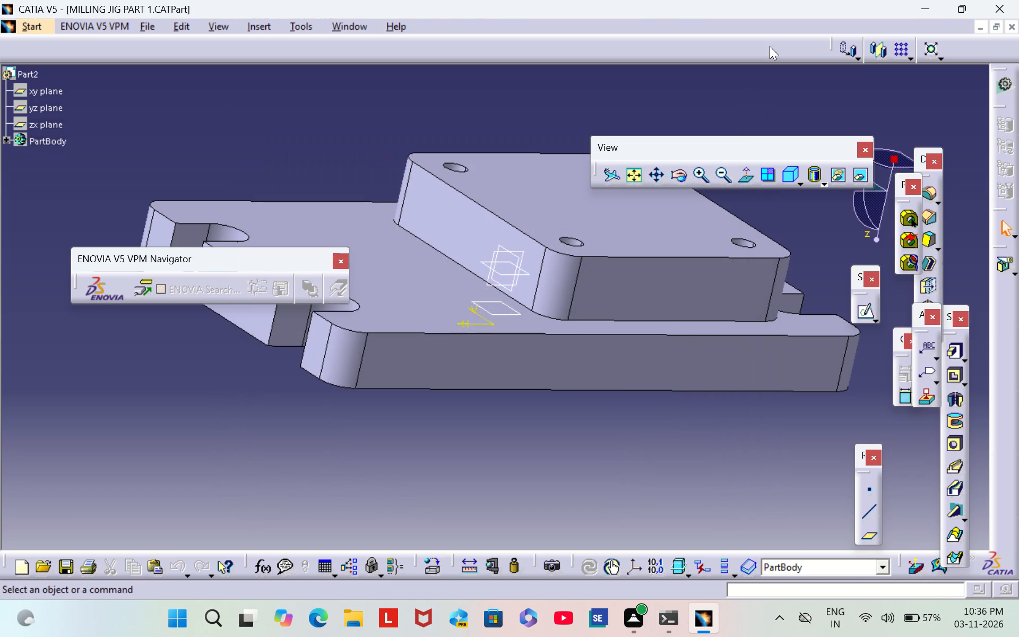
Open the recent file MILLING JIG PART 2.CATPart and print it to a PDF document on the Desktop named MILLING JIG PART 1.
click(33, 25)
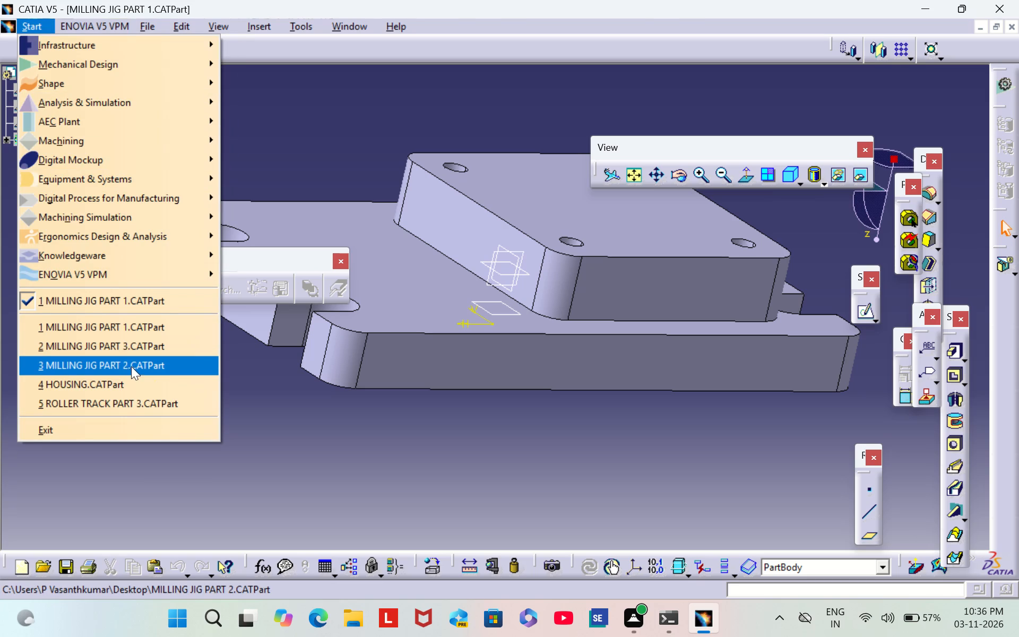
double_click(131, 367)
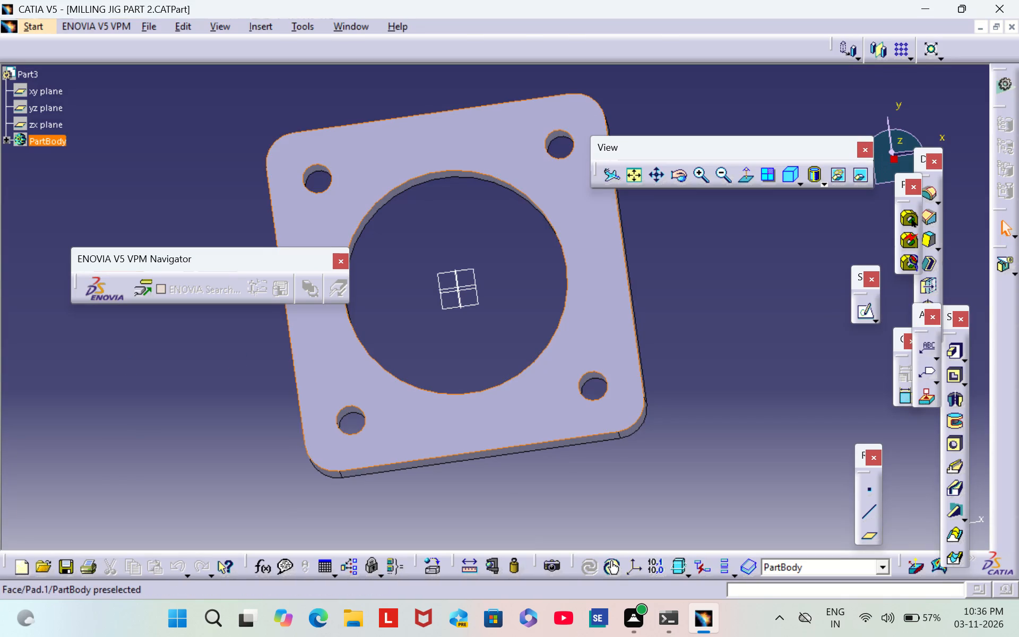
click(89, 566)
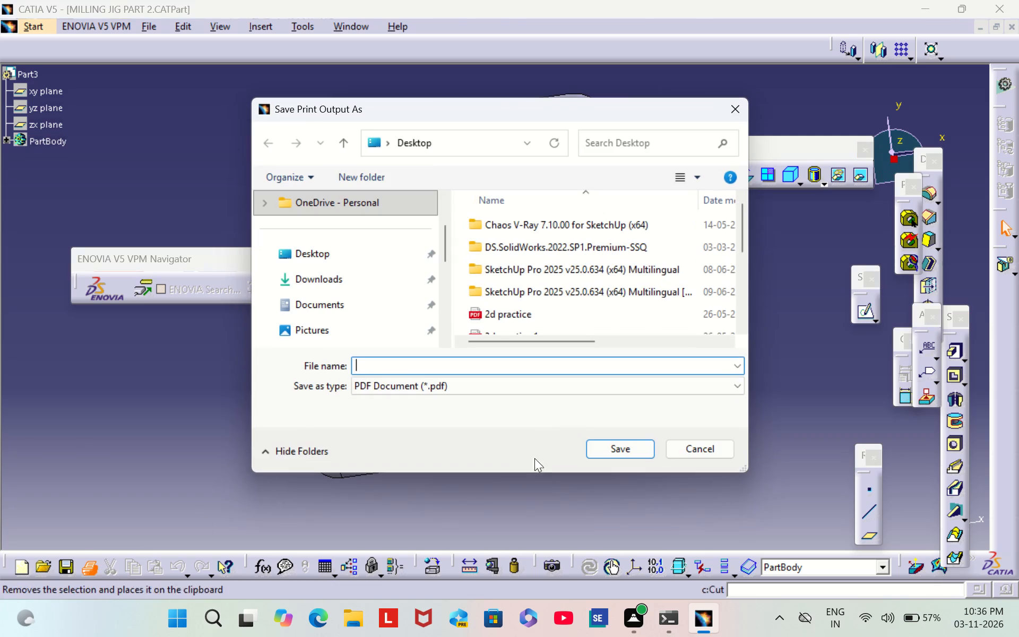
text(MILLING JIG)
key(space)
text(PART)
key(space)
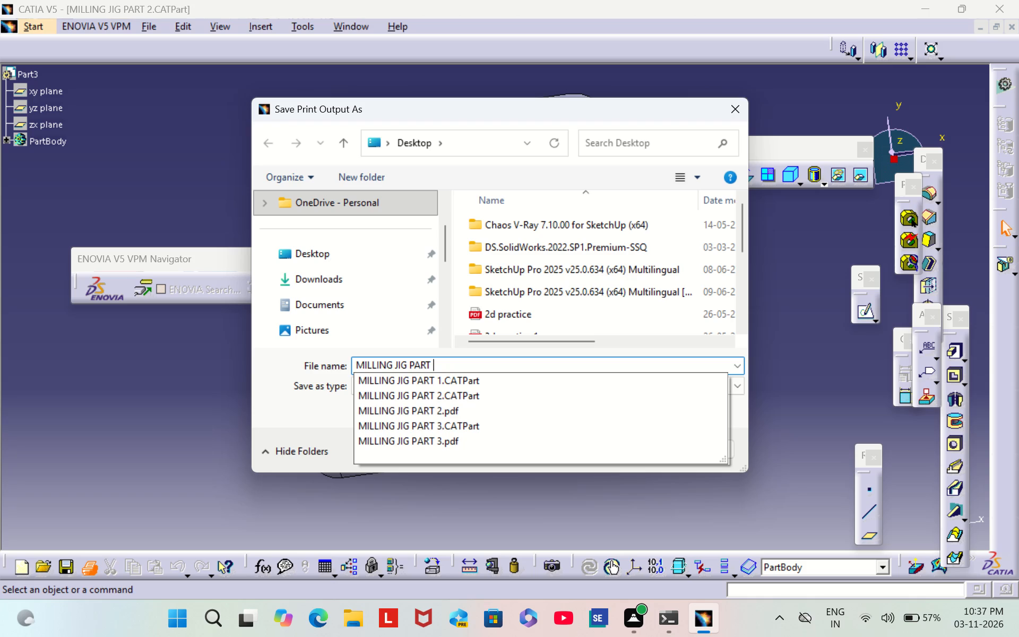
key(1)
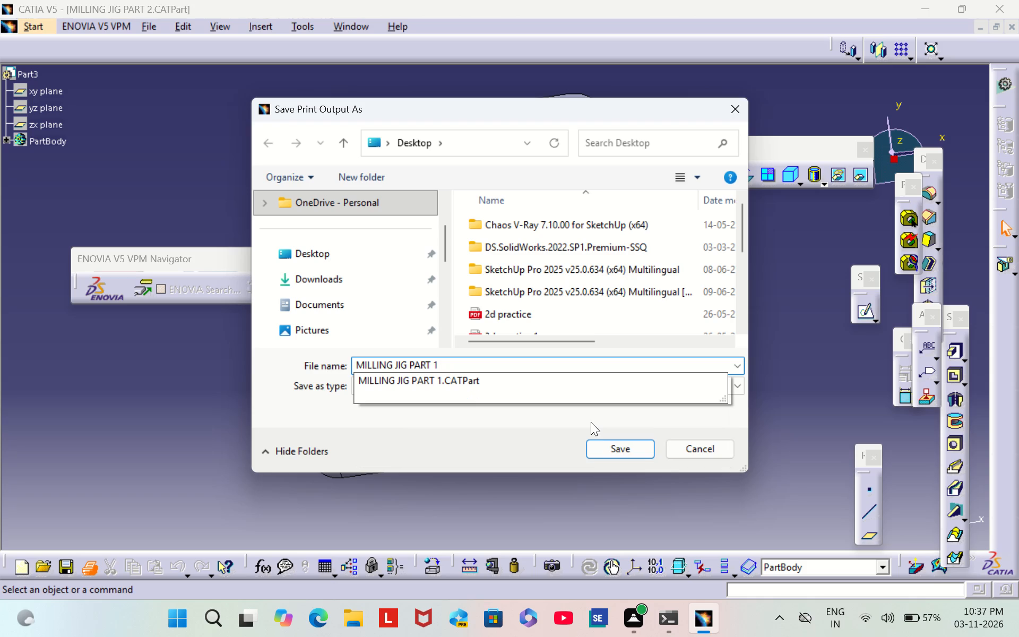
click(607, 447)
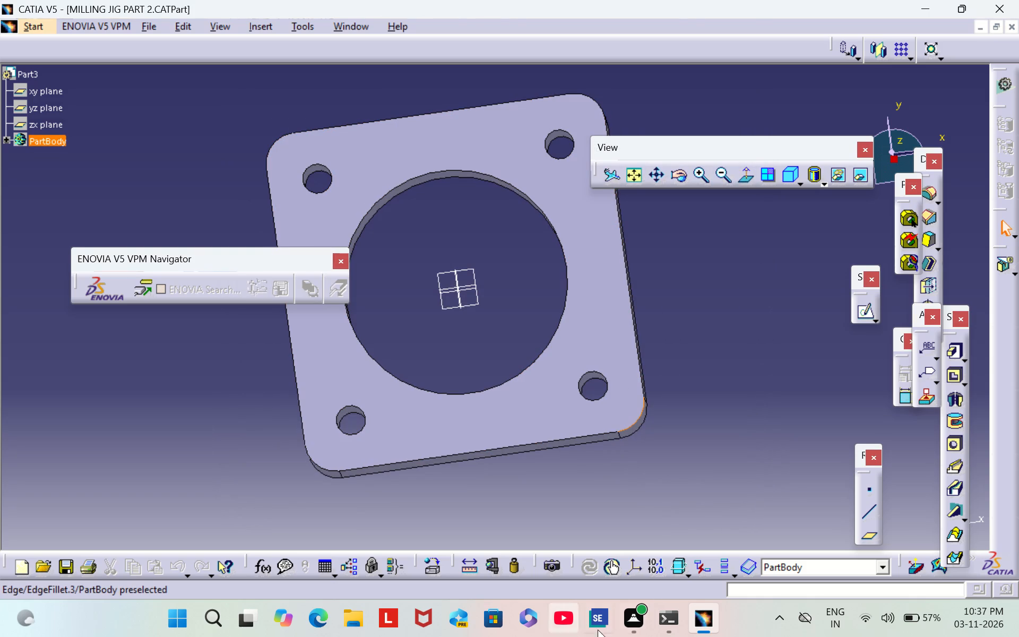